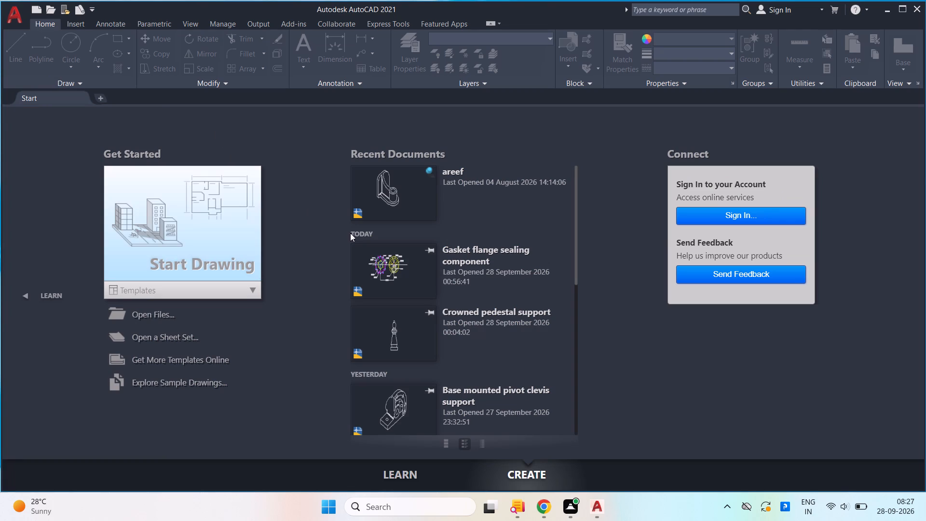
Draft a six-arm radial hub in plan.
Create a new drawing from the acad.dwt template.
left_click(252, 289)
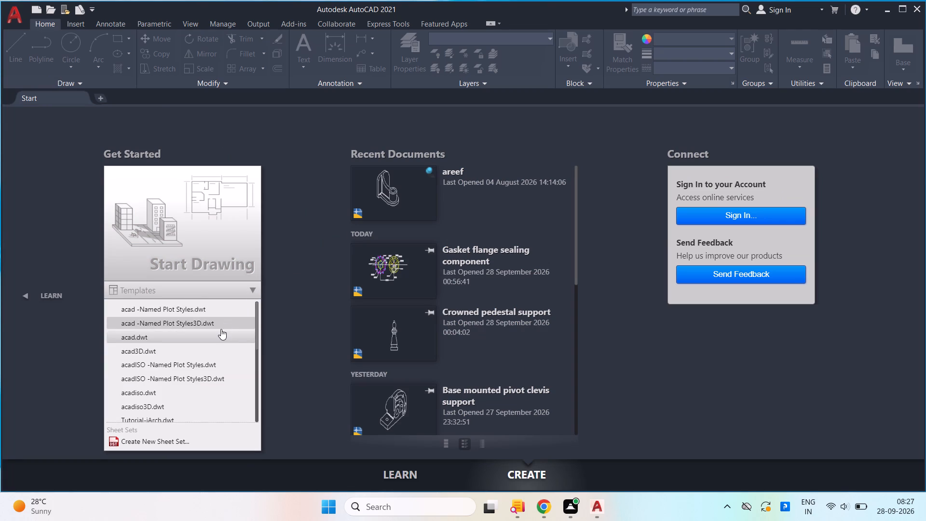
left_click(211, 340)
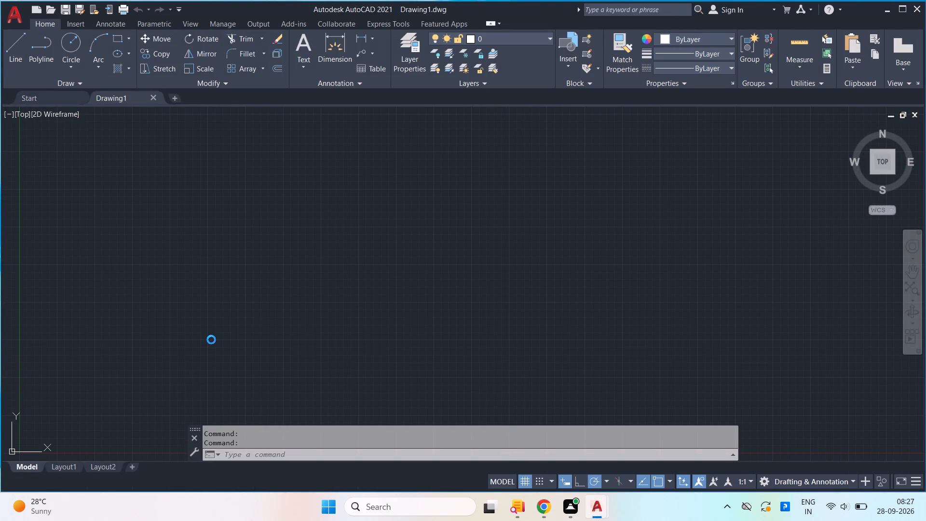
Turn on log file recording for the drawing session with the LOGFILEON command.
scroll(326, 306, "down", 2)
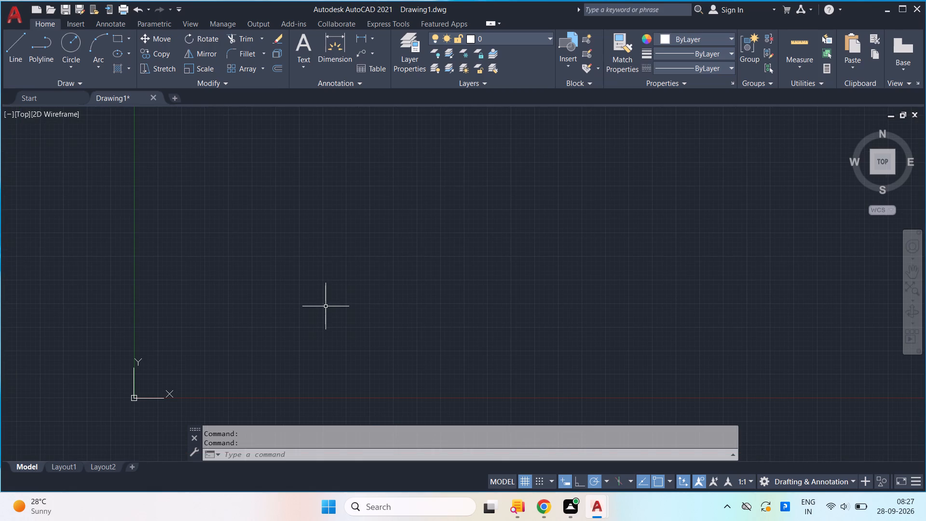
middle_click_drag(334, 295, 333, 307)
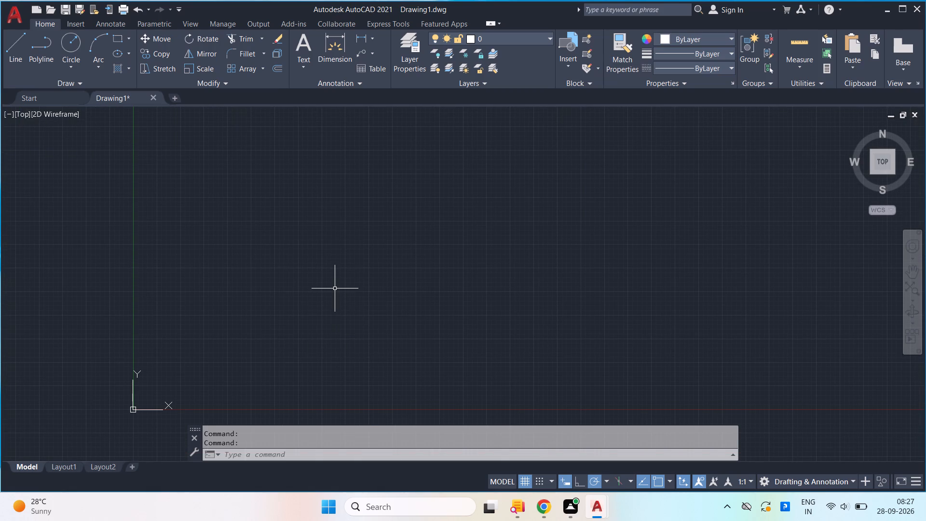
scroll(335, 288, "up", 1)
scroll(335, 288, "down", 1)
type("log")
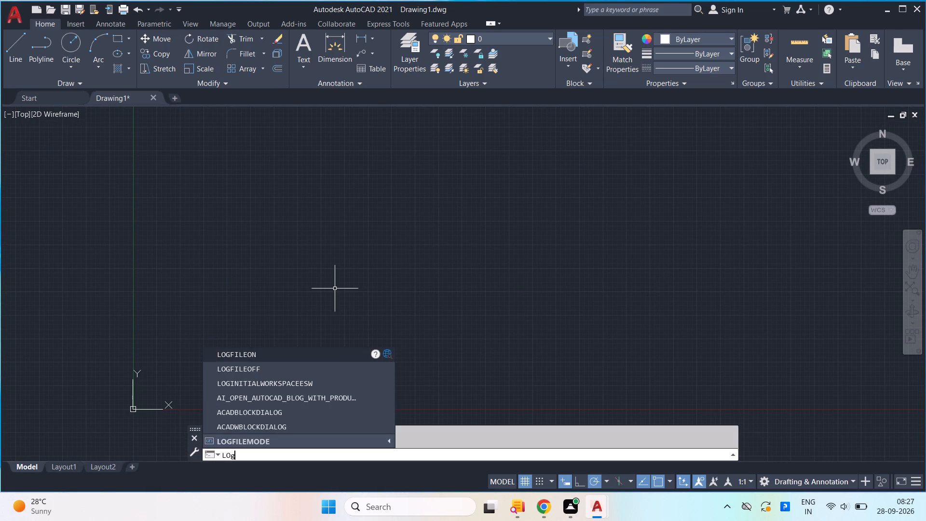
left_click(285, 357)
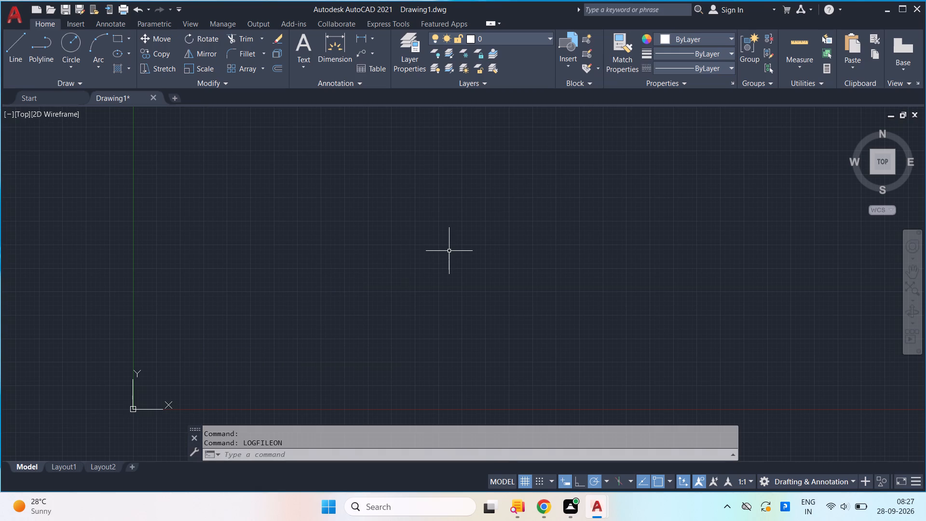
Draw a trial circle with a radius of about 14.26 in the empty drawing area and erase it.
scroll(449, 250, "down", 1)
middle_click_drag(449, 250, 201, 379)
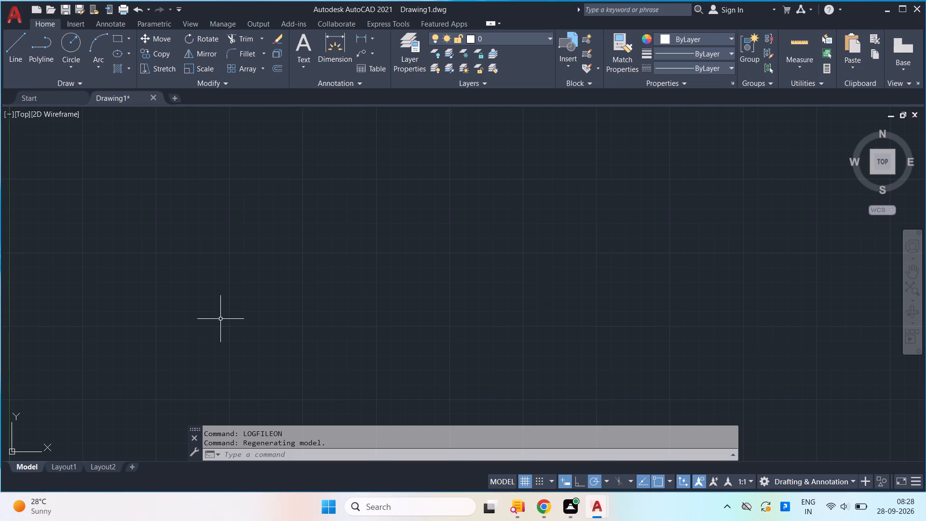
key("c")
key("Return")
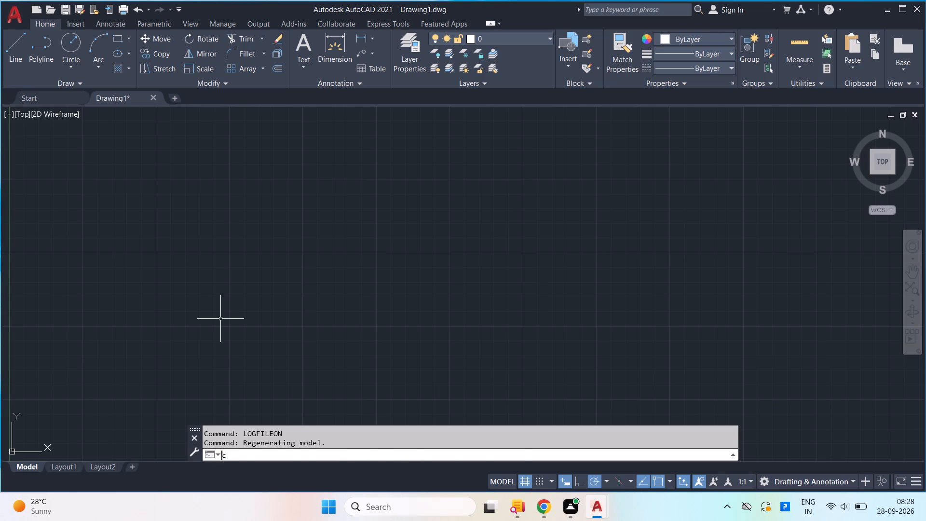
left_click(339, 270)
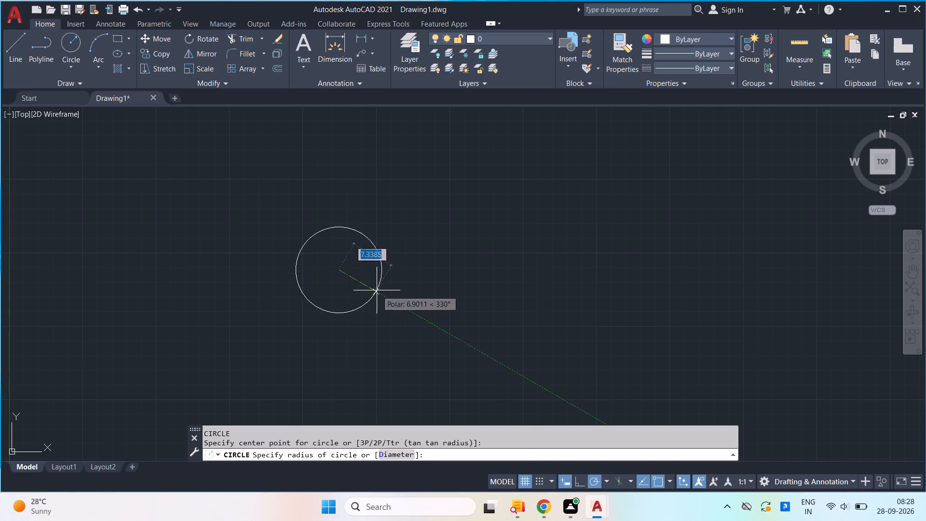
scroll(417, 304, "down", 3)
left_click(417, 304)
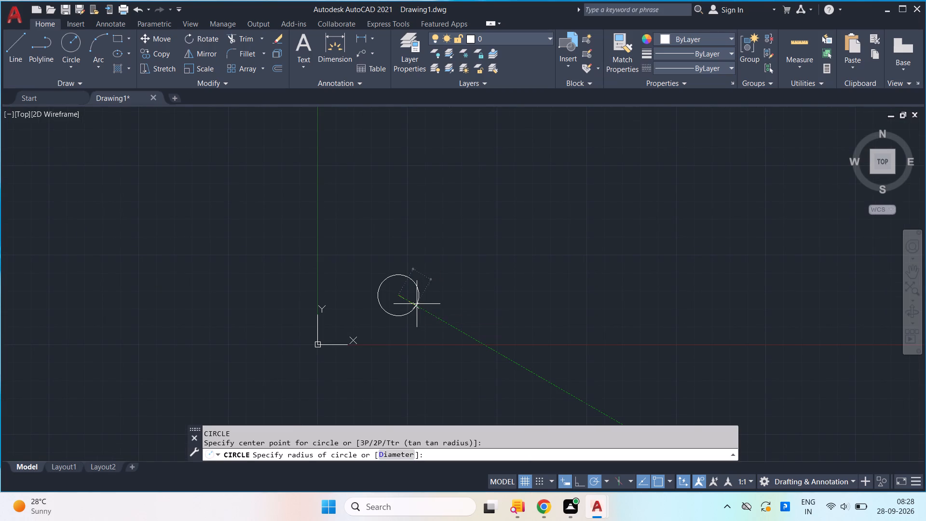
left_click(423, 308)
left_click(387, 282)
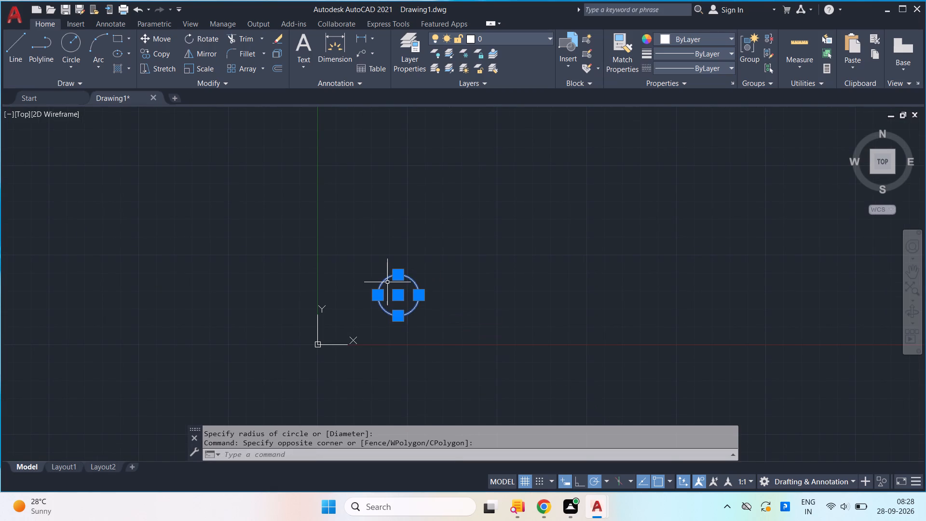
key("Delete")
Draw a circle with a diameter of 50 in the empty drawing area.
scroll(516, 235, "down", 1)
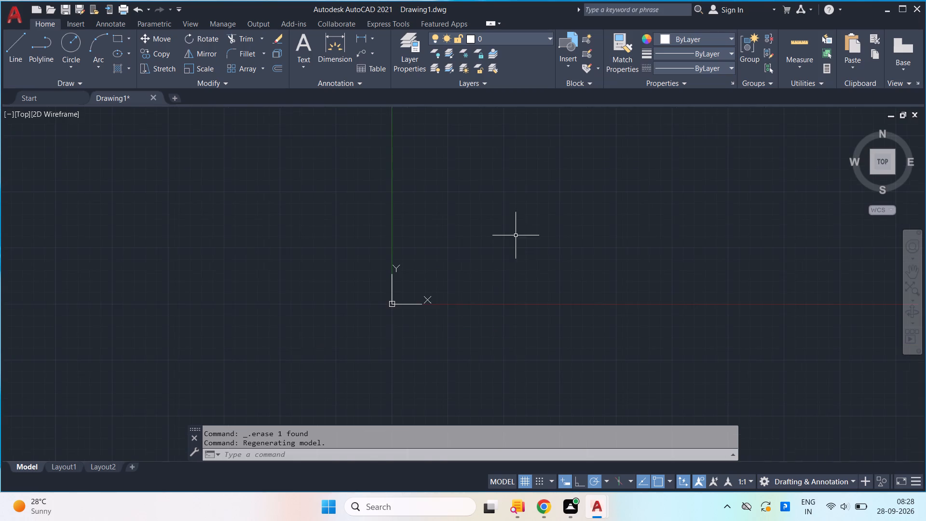
middle_click_drag(533, 237, 47, 520)
middle_click_drag(335, 274, 200, 386)
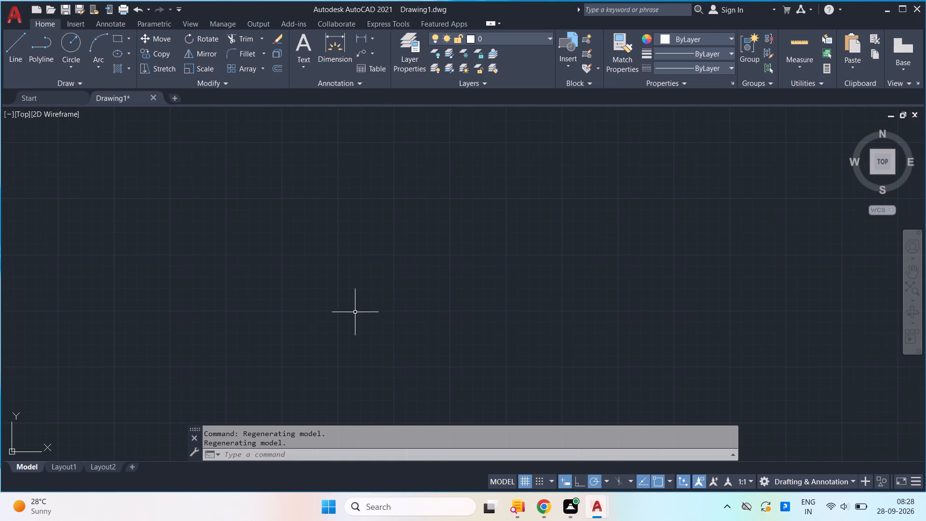
key("c")
key("Return")
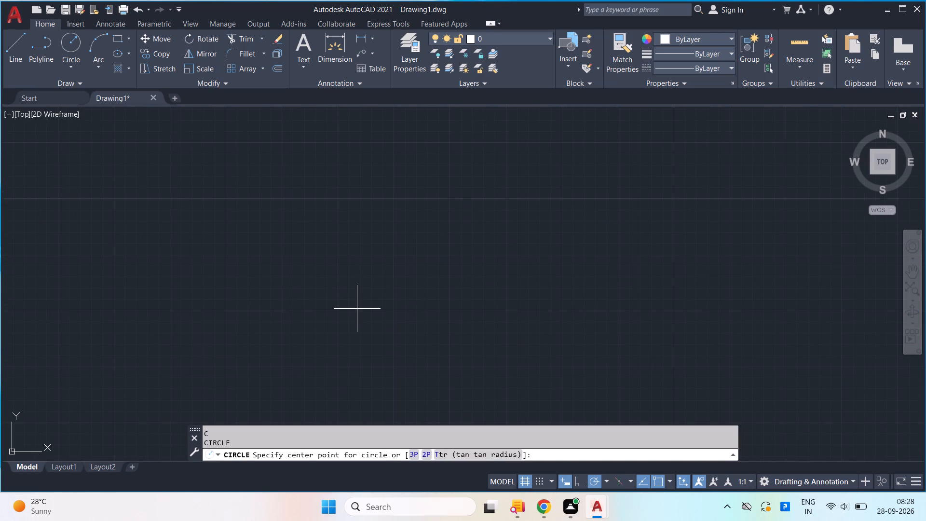
left_click(369, 262)
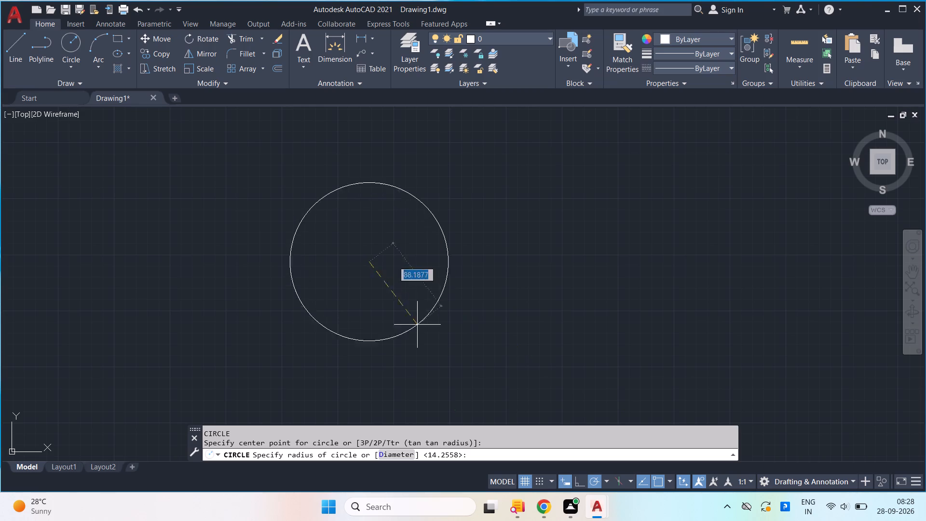
left_click(399, 454)
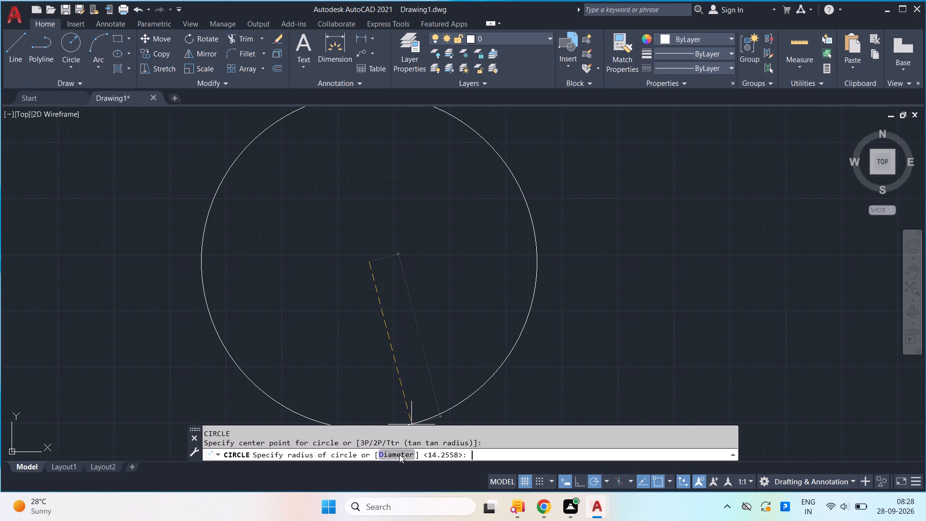
type("50")
key("Return")
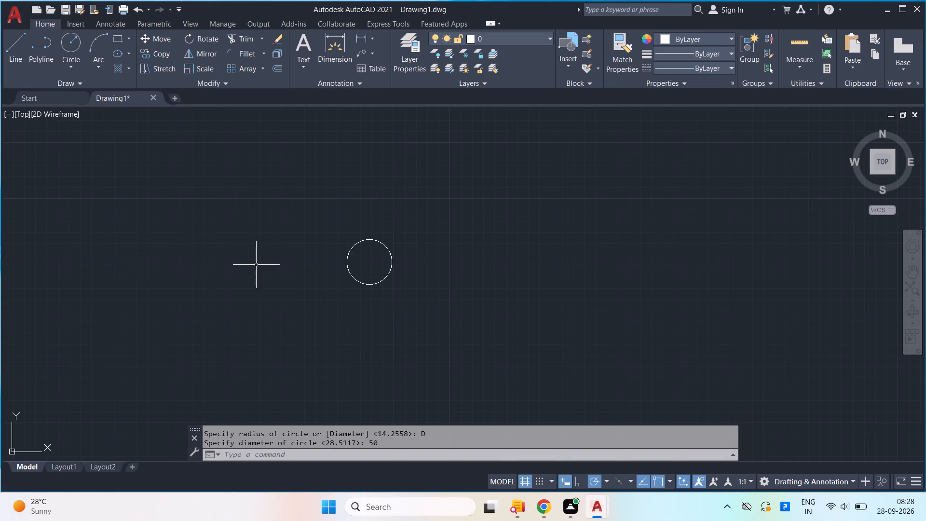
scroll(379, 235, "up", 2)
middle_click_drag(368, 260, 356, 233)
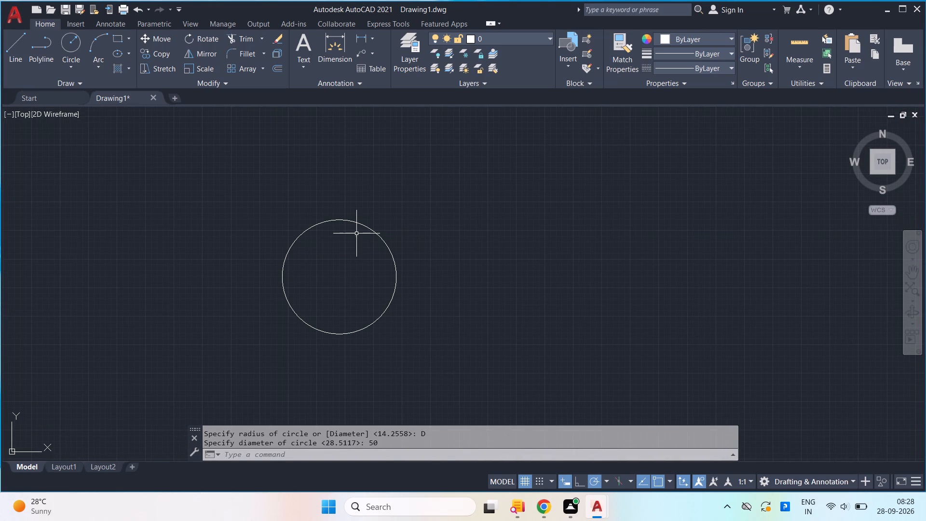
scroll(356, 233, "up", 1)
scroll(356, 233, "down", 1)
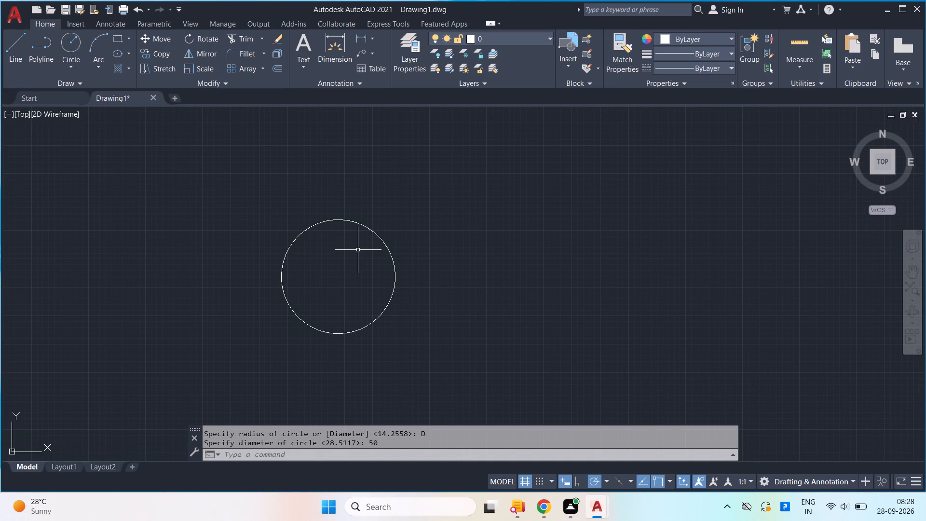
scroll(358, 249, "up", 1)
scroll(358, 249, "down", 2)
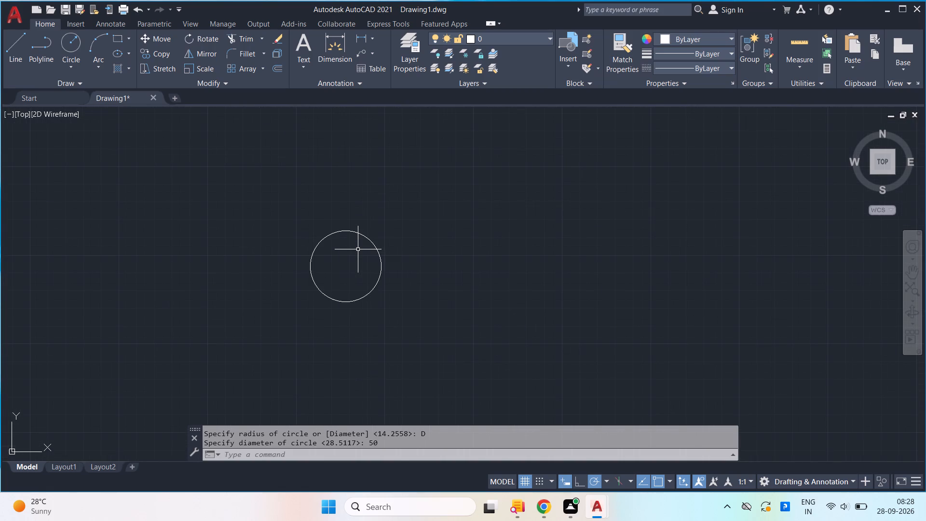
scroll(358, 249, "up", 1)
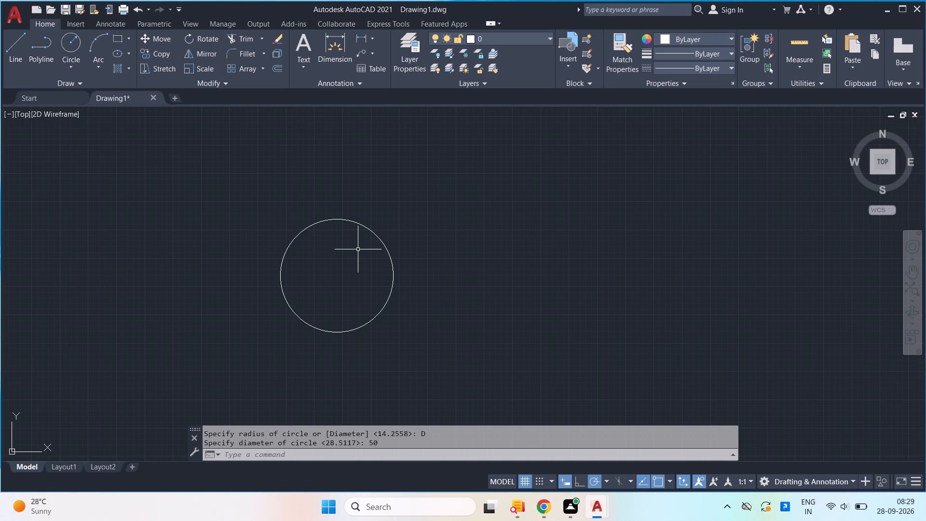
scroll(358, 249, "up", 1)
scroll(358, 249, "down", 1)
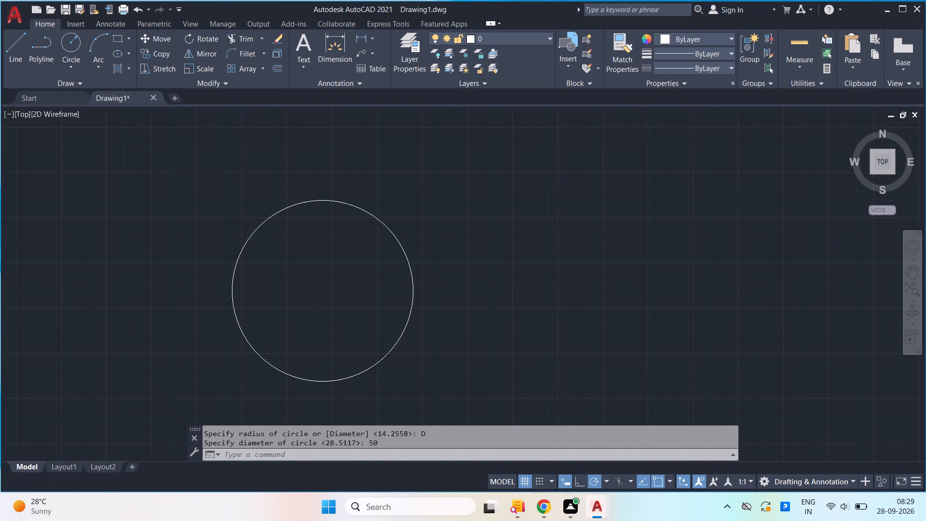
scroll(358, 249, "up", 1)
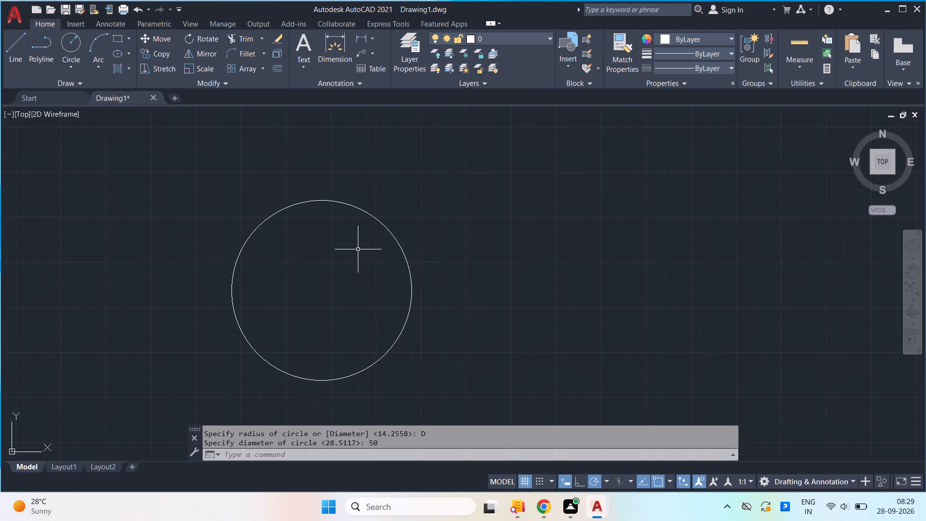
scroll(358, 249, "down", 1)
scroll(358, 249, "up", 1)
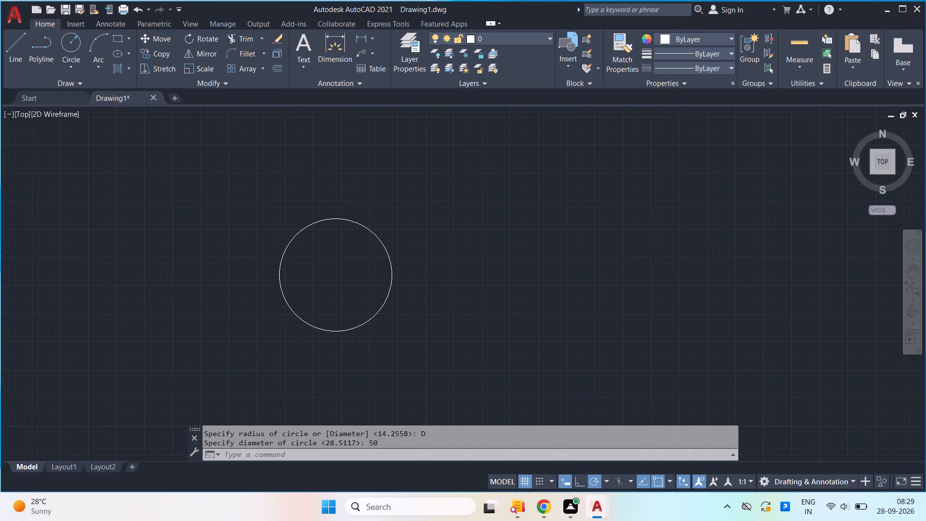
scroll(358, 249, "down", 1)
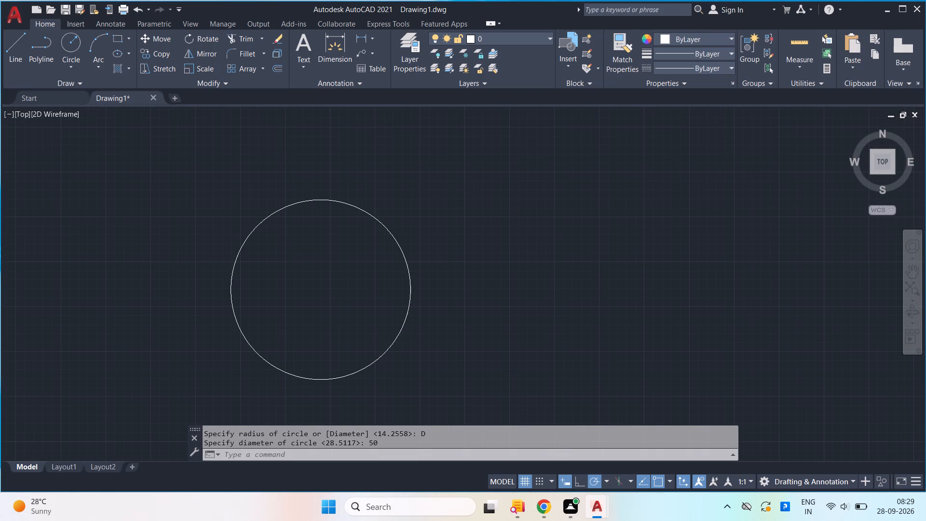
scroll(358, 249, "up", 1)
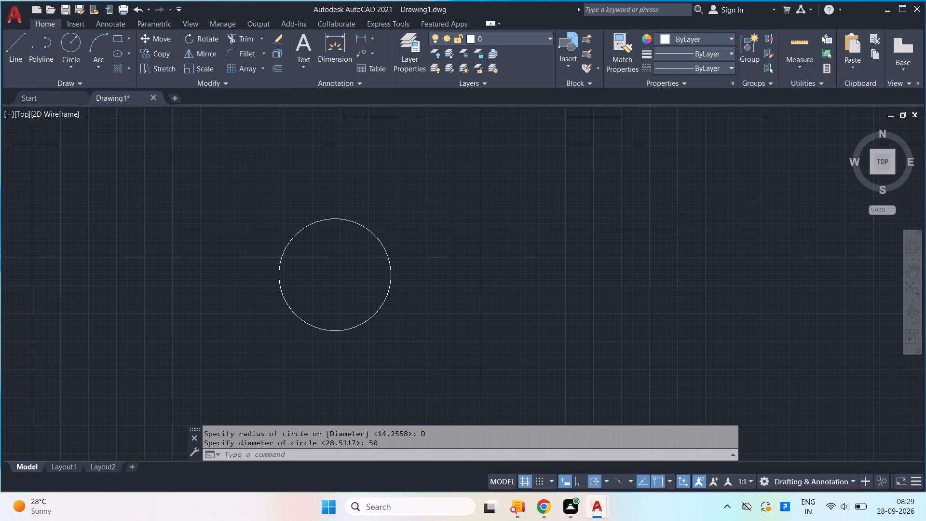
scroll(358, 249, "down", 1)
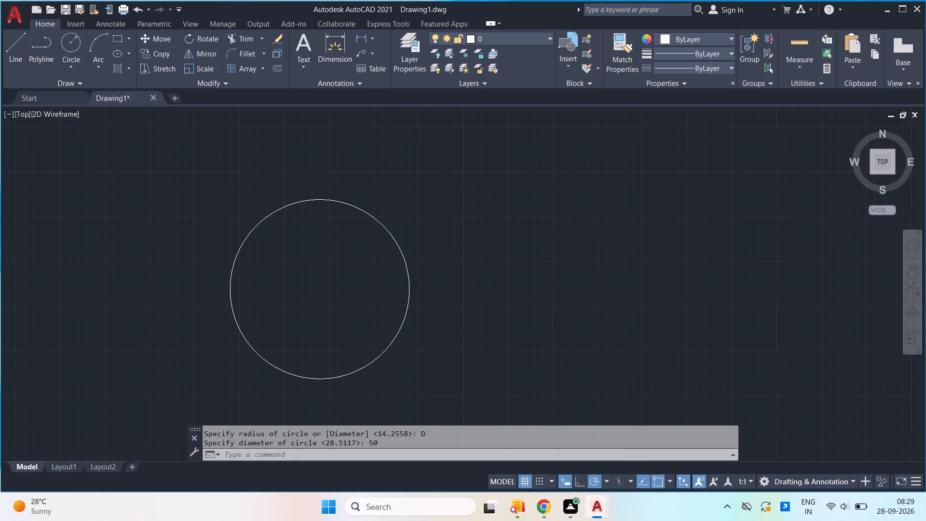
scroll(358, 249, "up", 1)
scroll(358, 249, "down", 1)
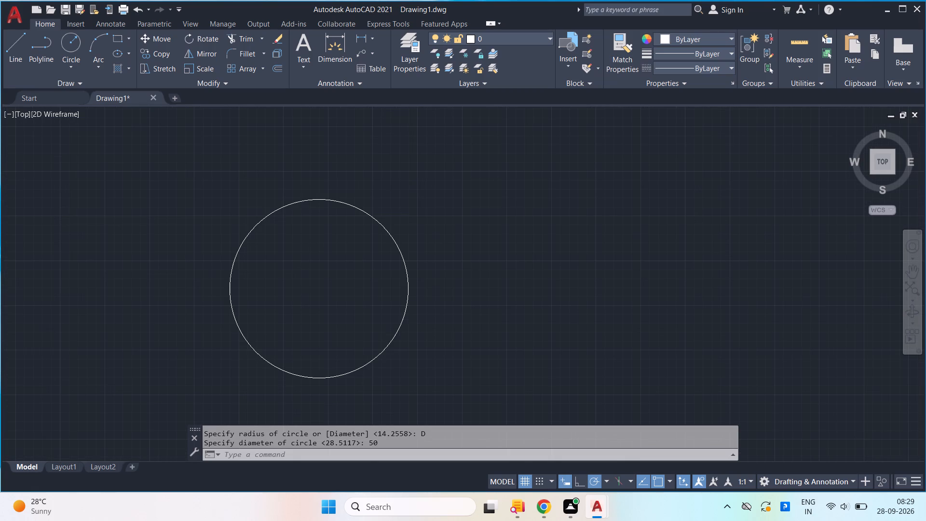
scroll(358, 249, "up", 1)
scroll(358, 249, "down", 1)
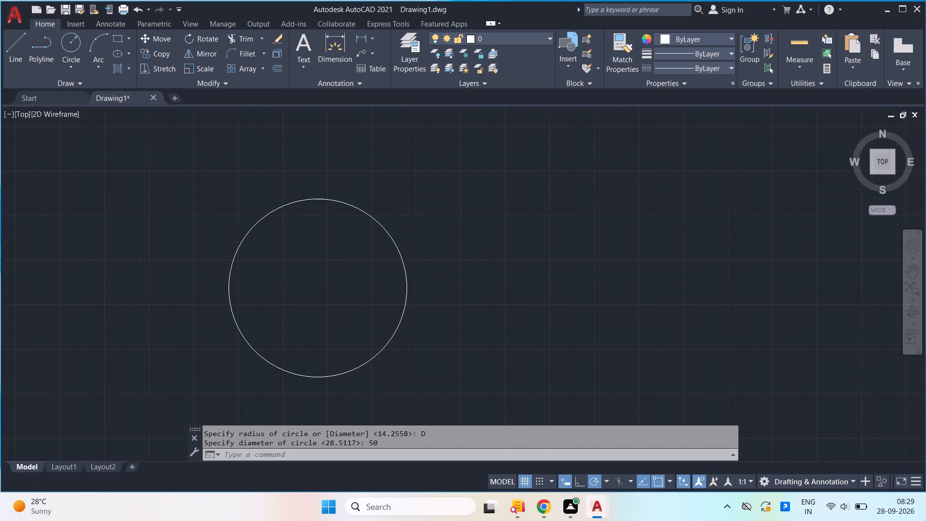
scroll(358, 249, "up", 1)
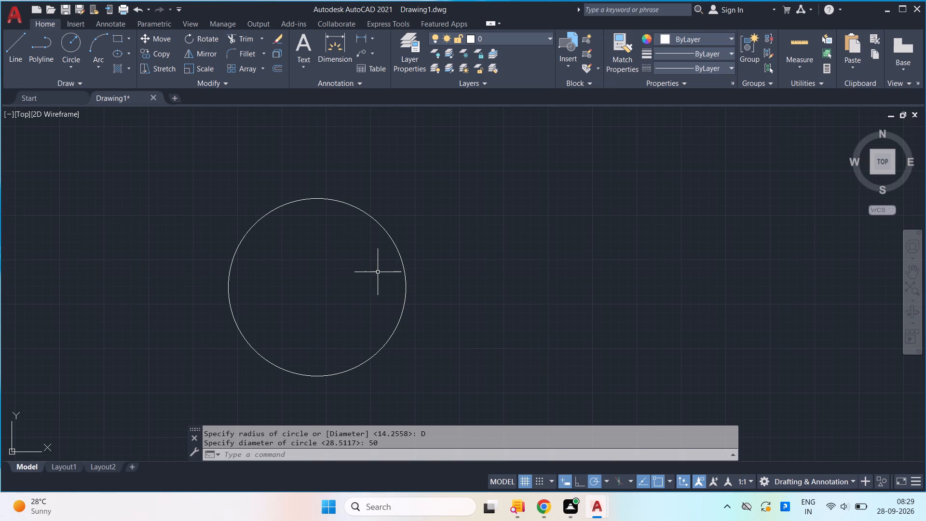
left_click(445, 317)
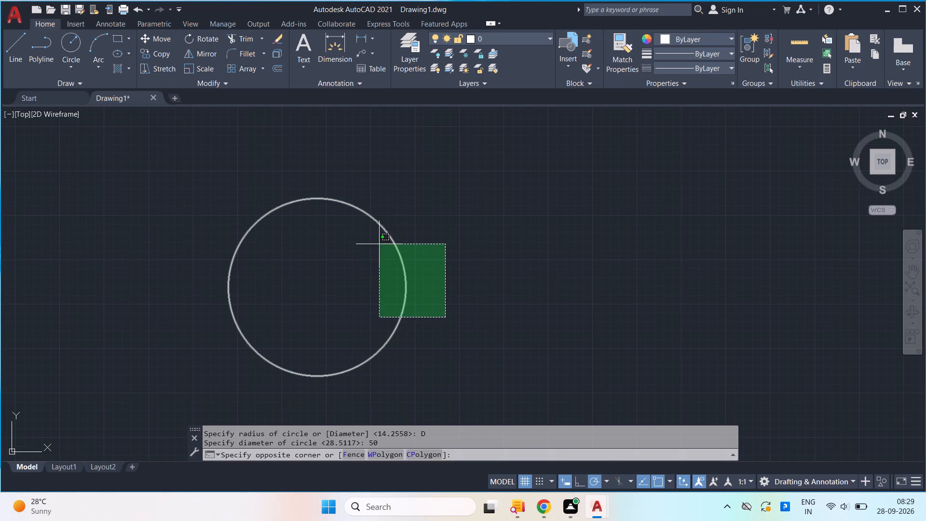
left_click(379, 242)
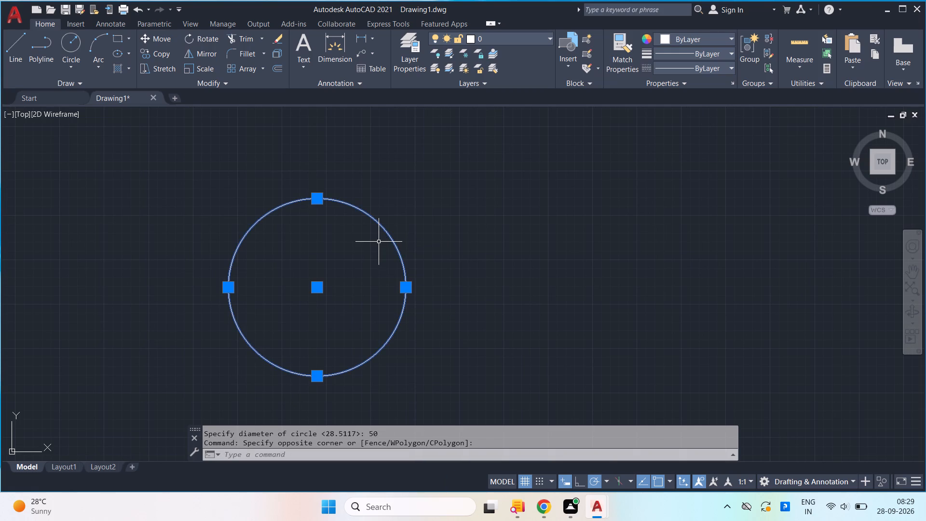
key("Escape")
Draw a circle with a diameter of 66, concentric with the 50-diameter circle.
key("c")
key("Return")
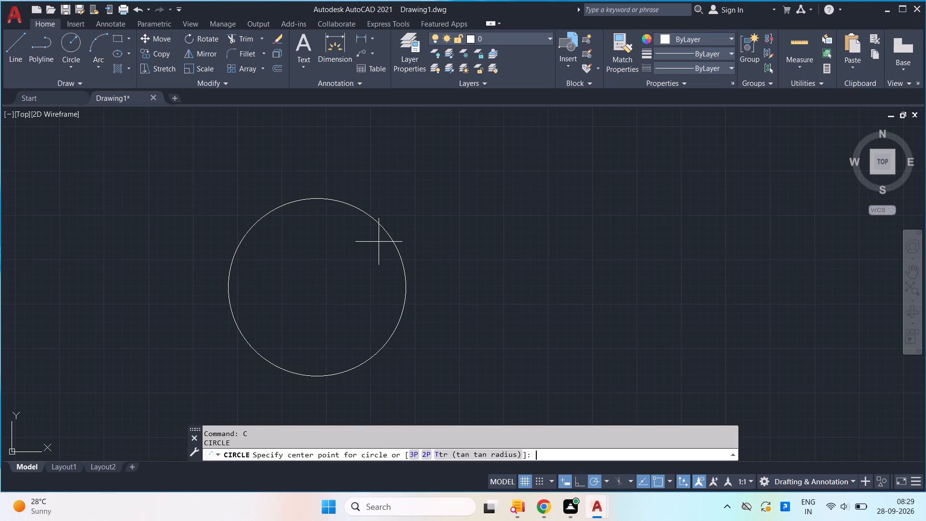
left_click(313, 287)
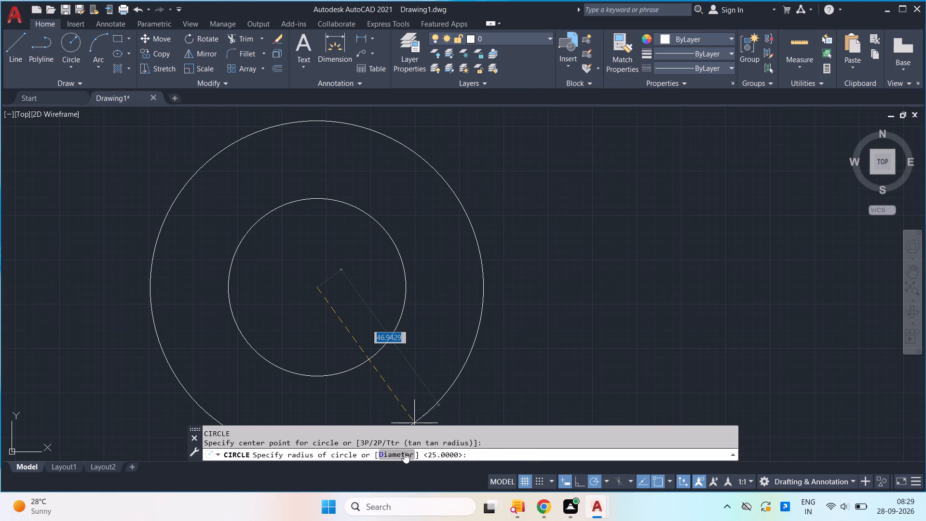
left_click(404, 453)
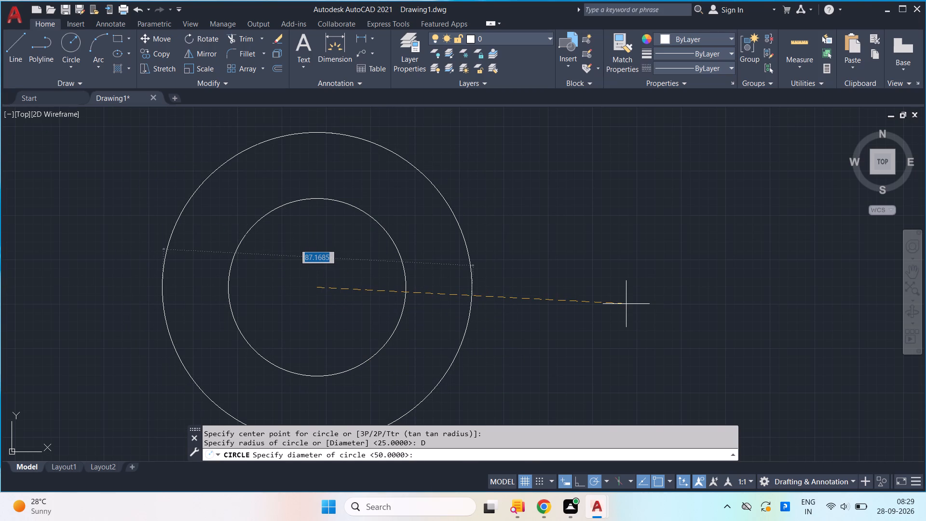
type("66")
key("Return")
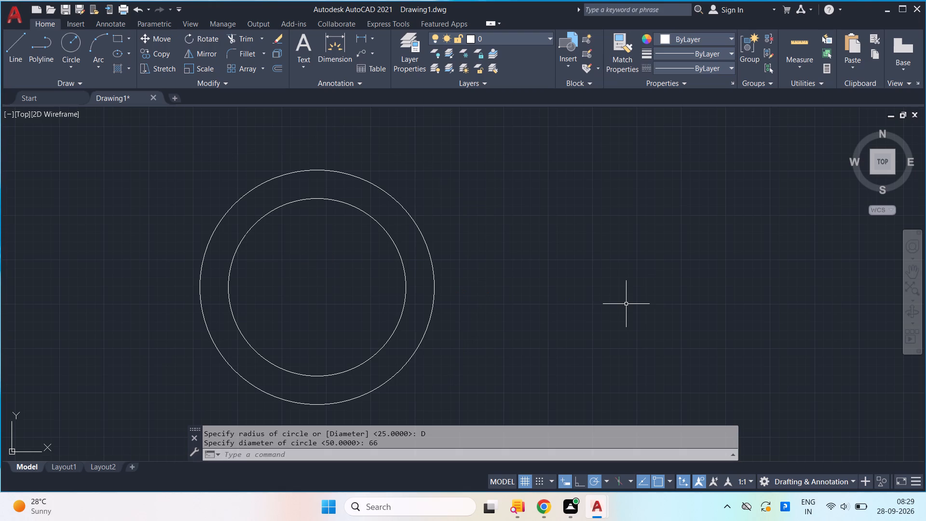
Draw a circle with a radius of 81 from the same centre as the two existing circles.
scroll(541, 300, "down", 1)
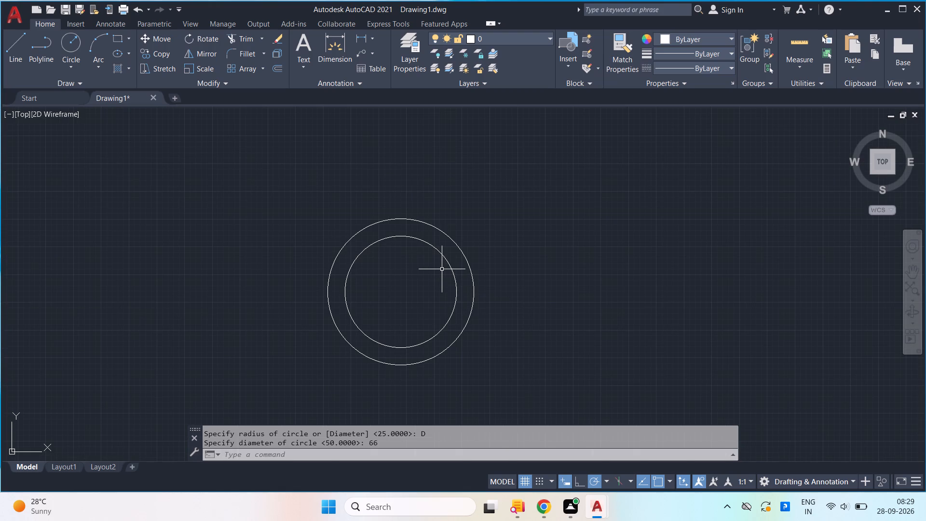
key("space")
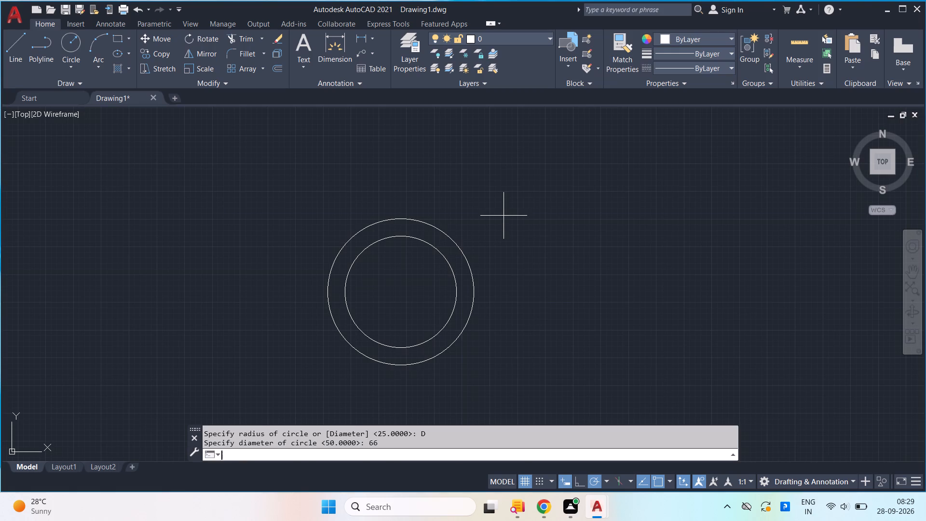
left_click(398, 290)
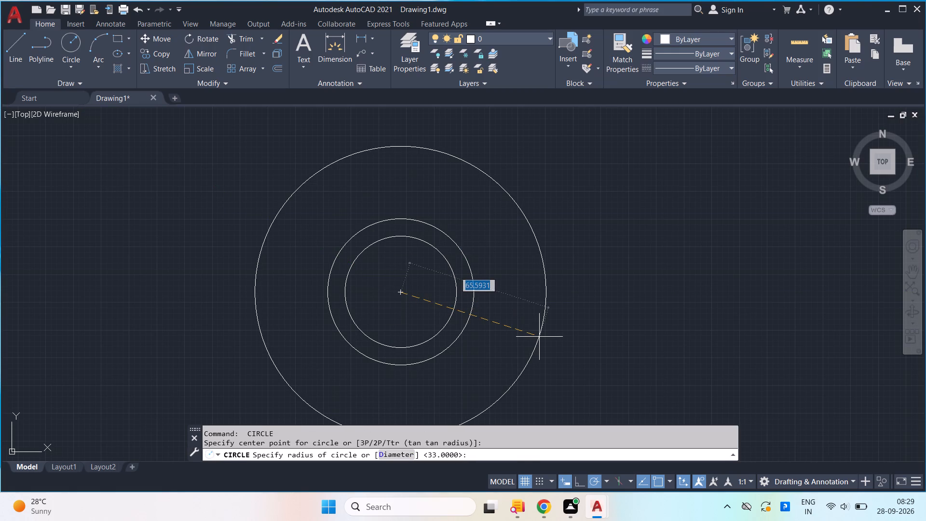
type("81")
key("Return")
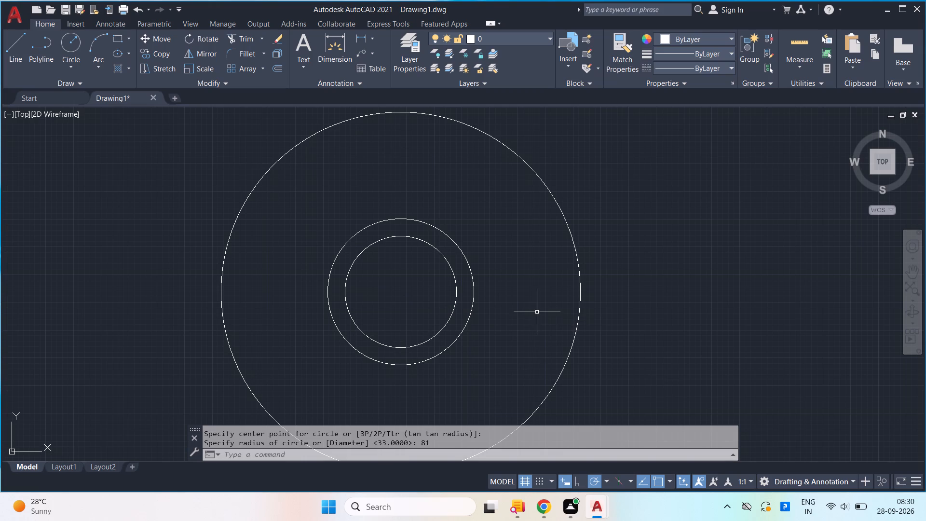
Draw a line about 93.5 long at about 15° above horizontal from the circles' centre, ending past the 81-radius circle.
key("l")
key("Return")
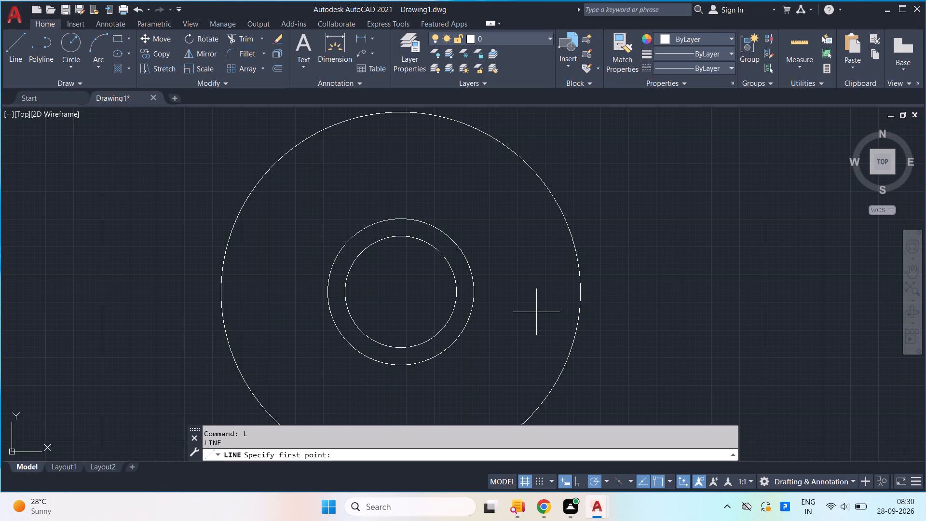
left_click(402, 290)
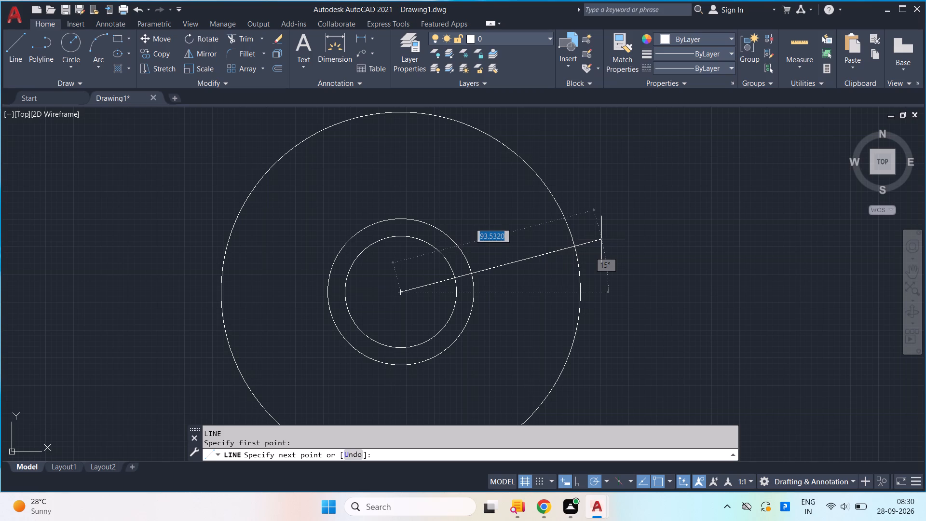
left_click(601, 239)
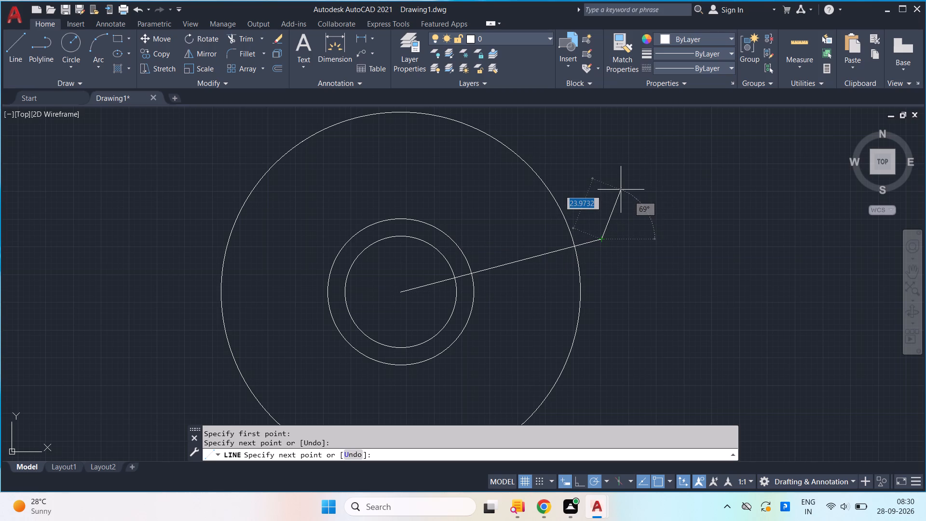
key("space")
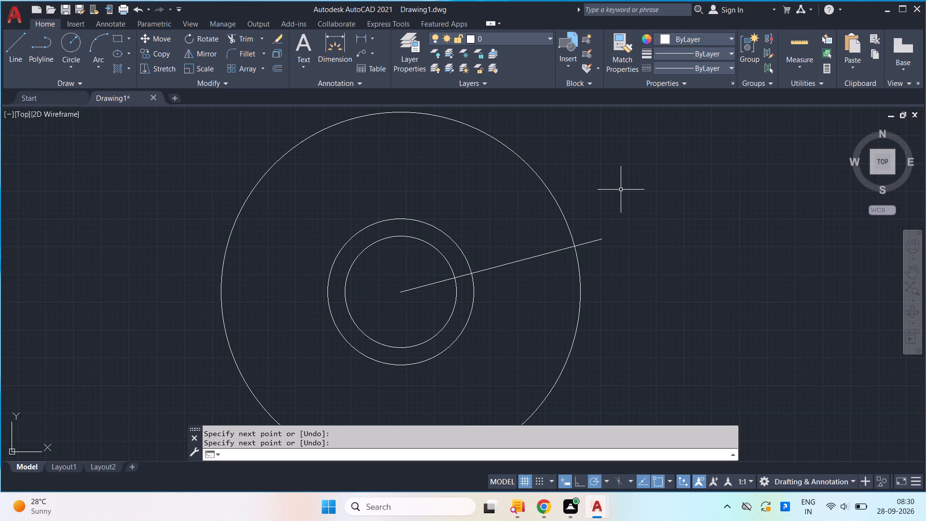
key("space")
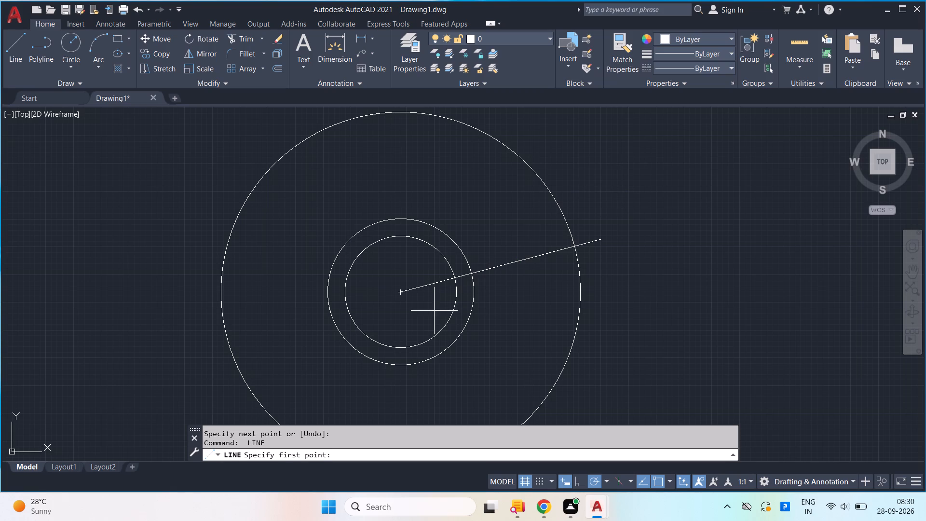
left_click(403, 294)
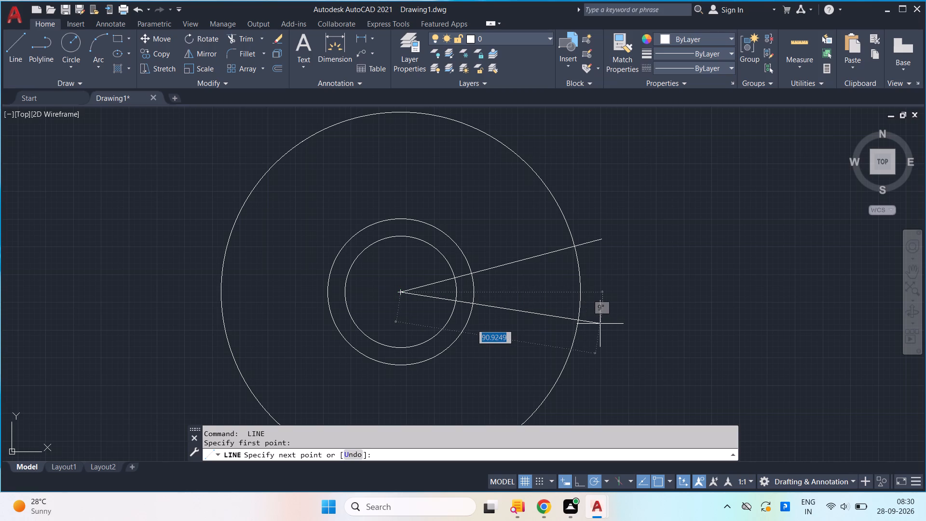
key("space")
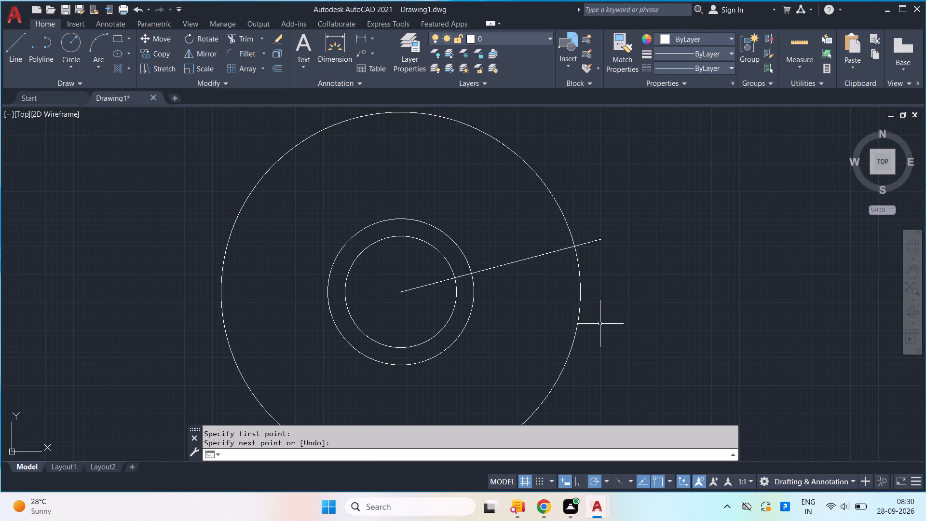
Mirror the inclined line about the horizontal axis through the 81-radius circle's right quadrant, keeping the original line.
left_click(548, 279)
left_click(504, 214)
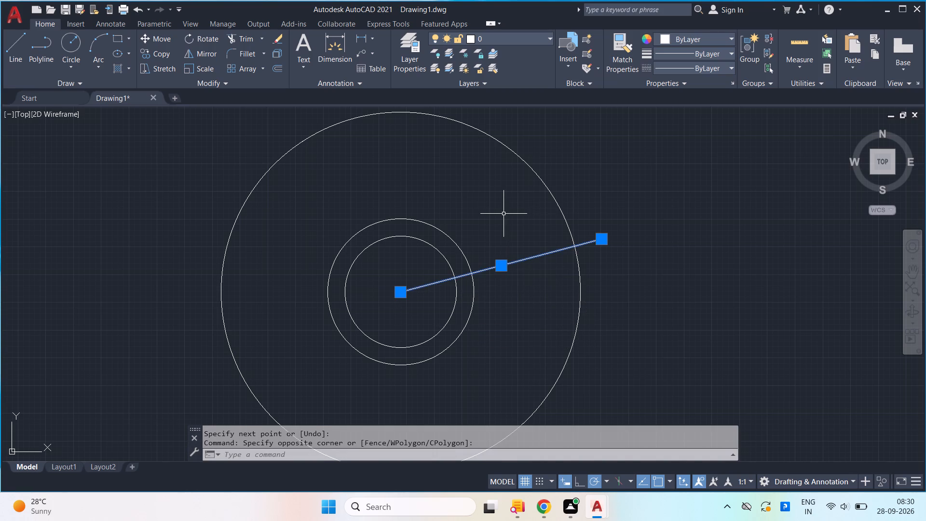
type("mi")
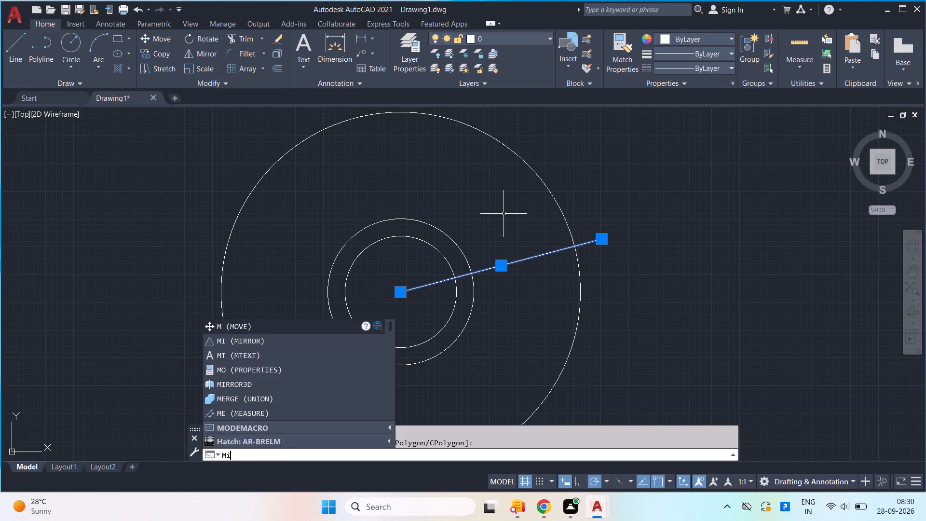
key("Return")
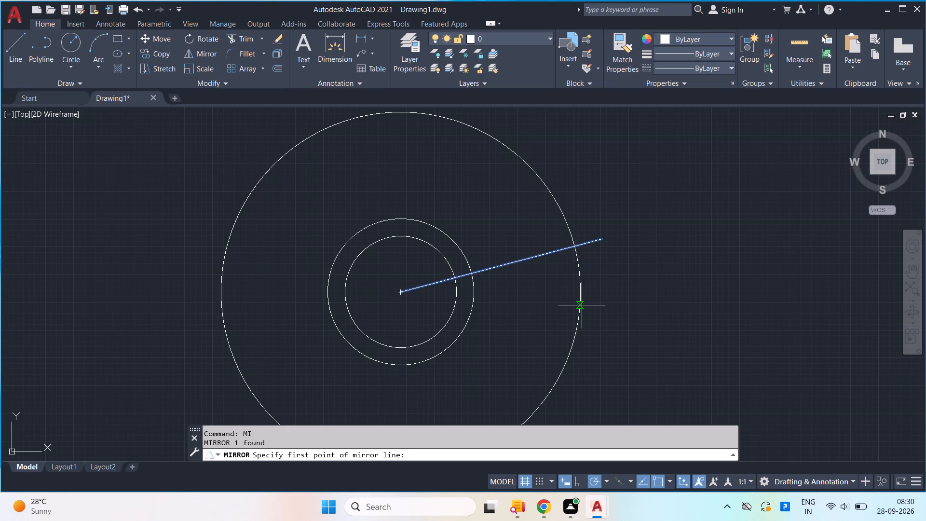
left_click(581, 291)
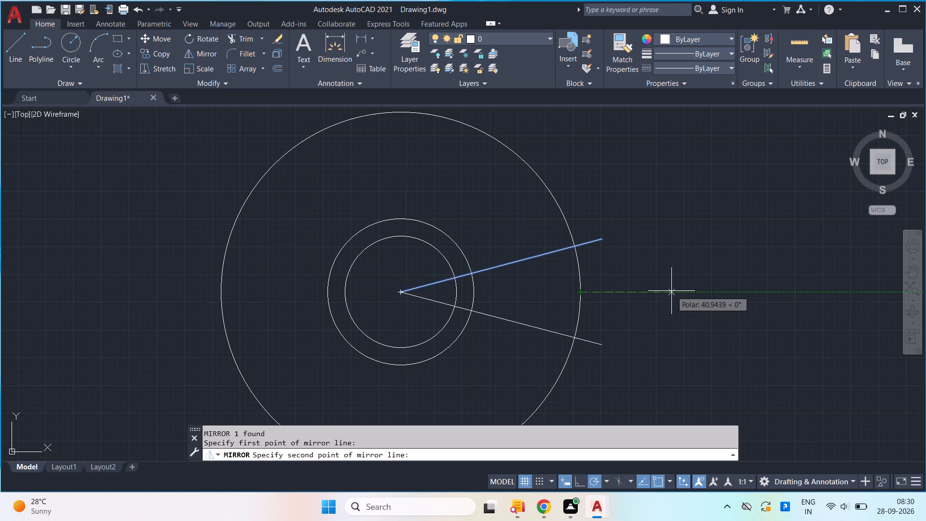
left_click(671, 291)
key("Return")
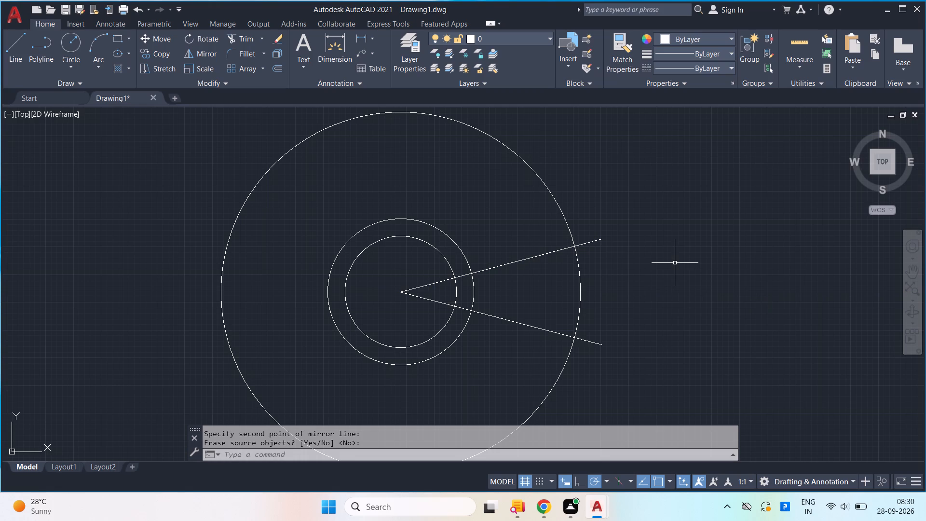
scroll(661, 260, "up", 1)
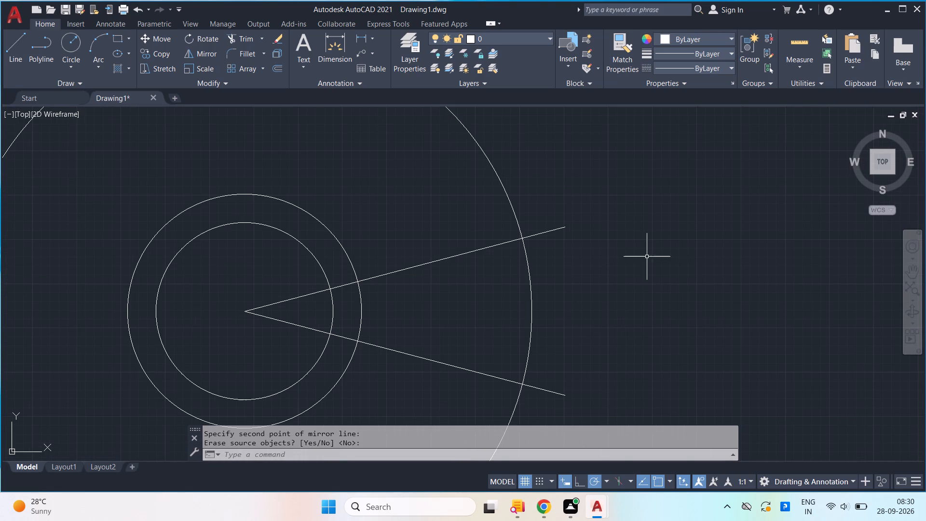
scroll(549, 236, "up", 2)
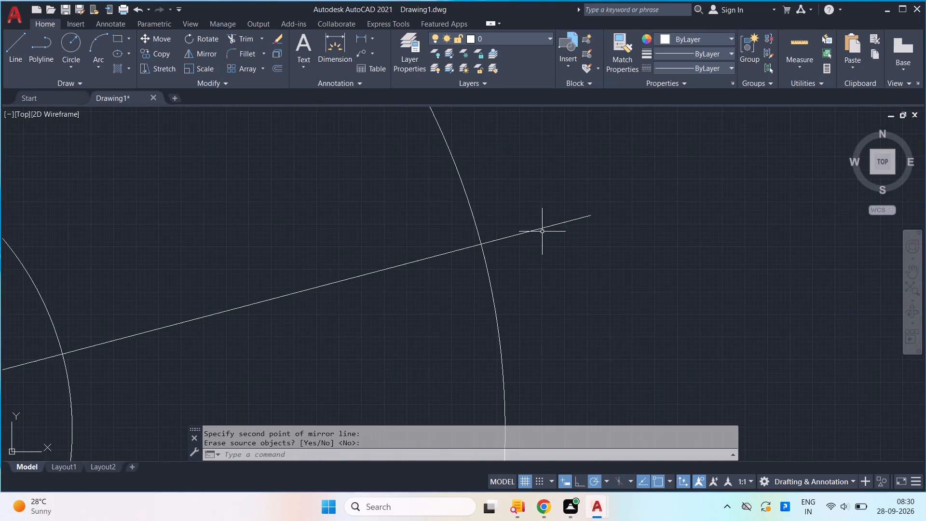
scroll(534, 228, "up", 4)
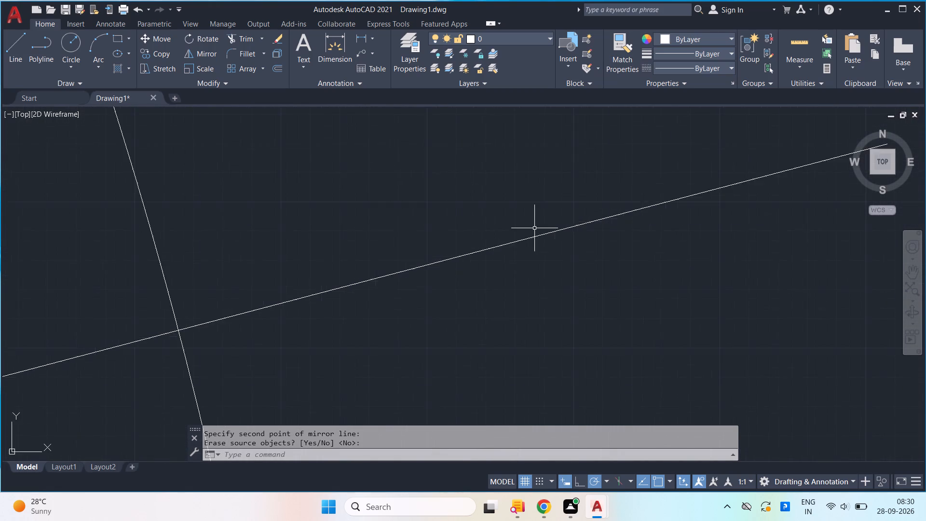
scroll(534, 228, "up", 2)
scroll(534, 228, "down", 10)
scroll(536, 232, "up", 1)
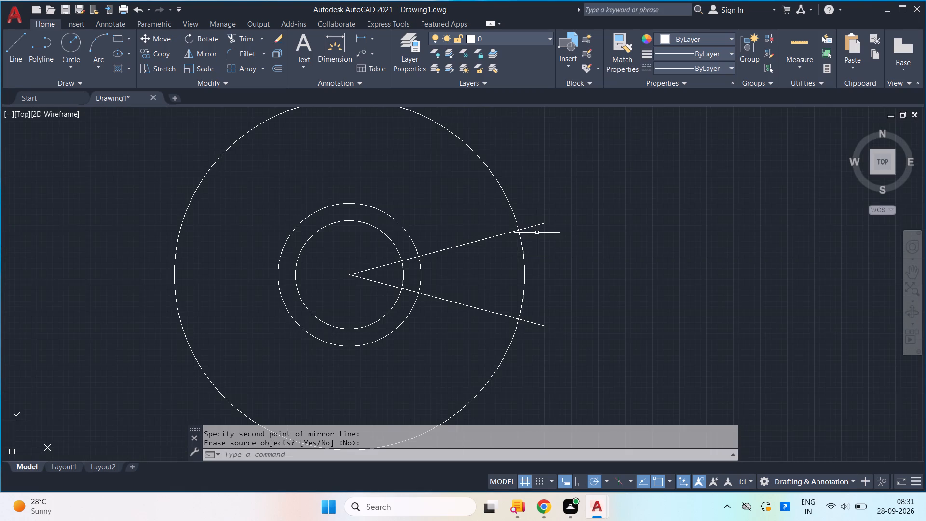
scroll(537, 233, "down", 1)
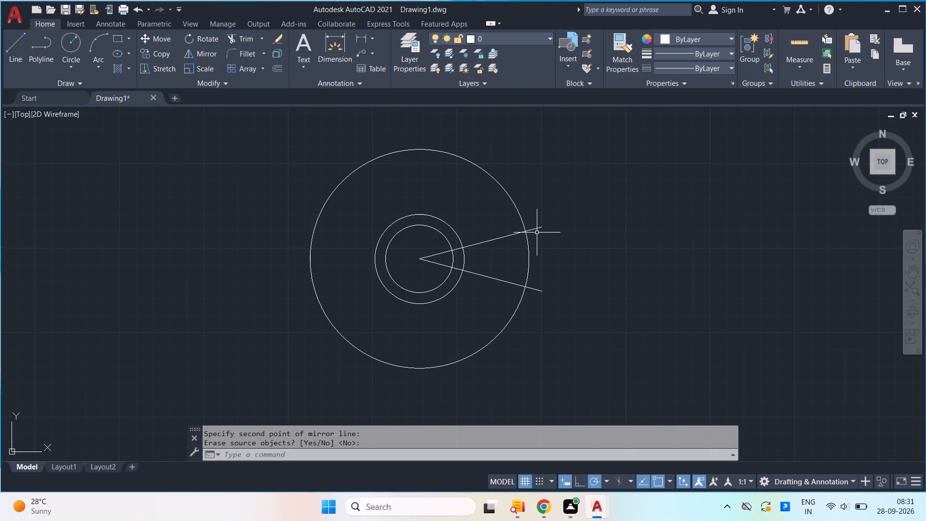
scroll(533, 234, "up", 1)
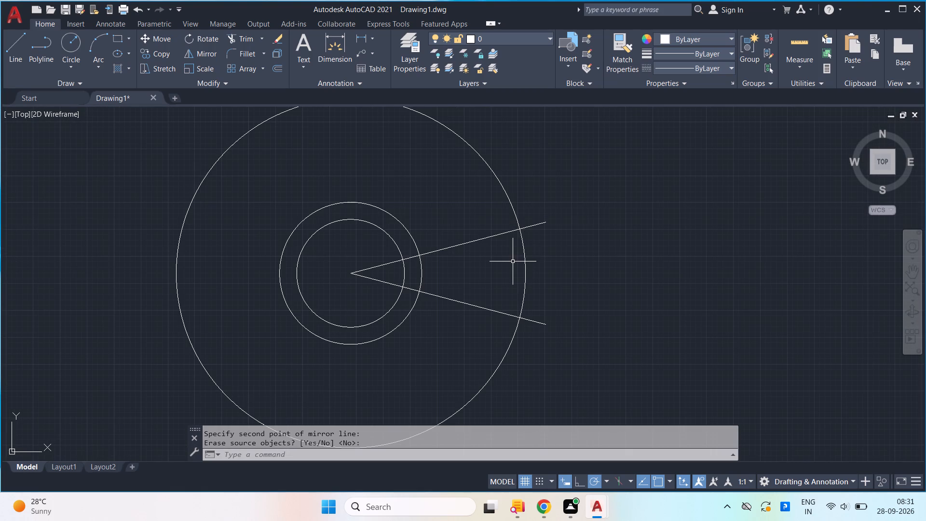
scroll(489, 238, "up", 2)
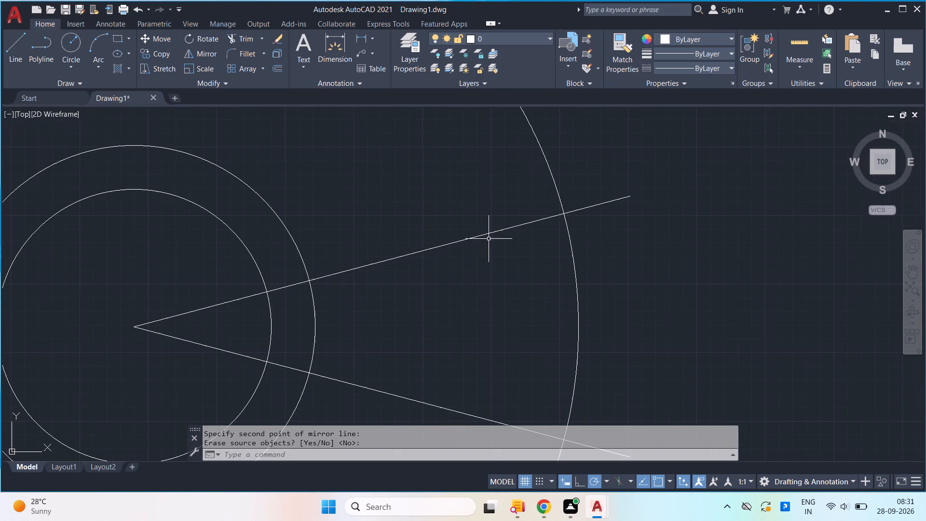
Draw a circle with a diameter of 22 centred on the right quadrant of the 81-radius circle.
scroll(488, 243, "down", 1)
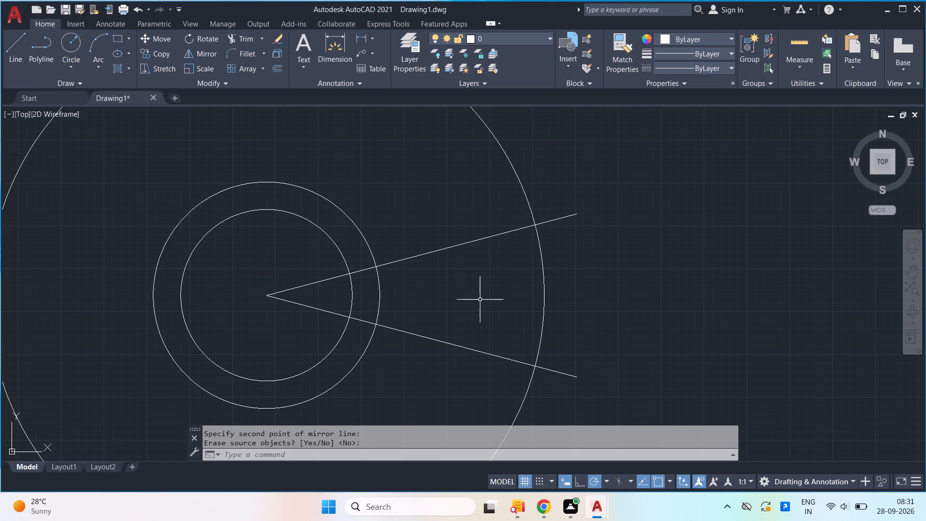
key("c")
key("Return")
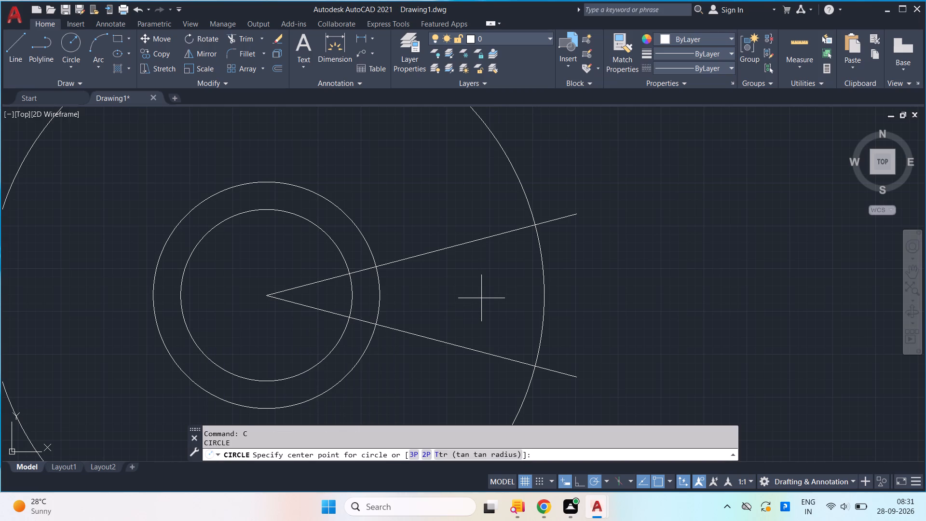
left_click(546, 298)
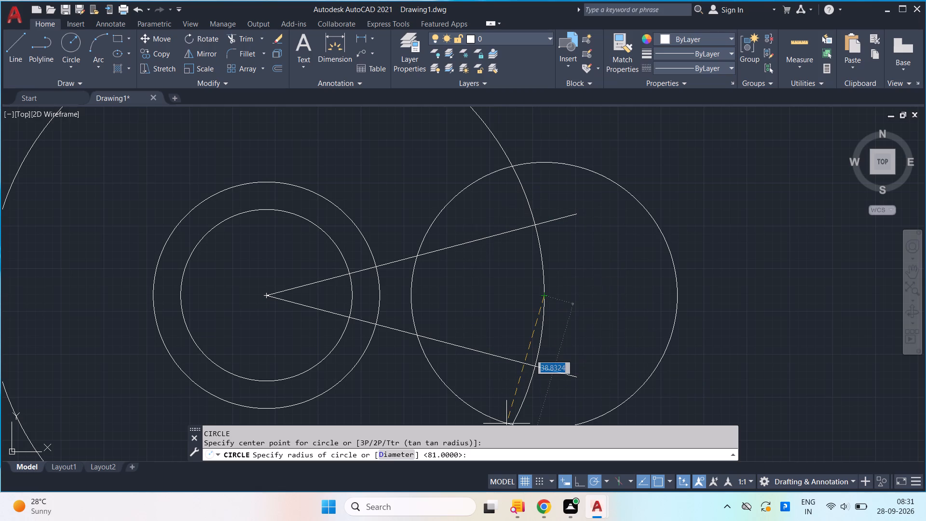
left_click(405, 451)
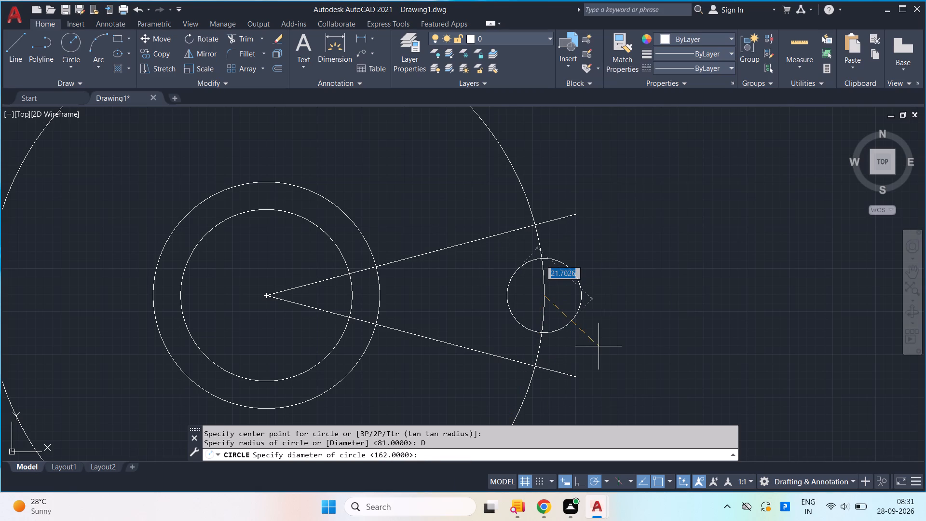
type("22")
key("Return")
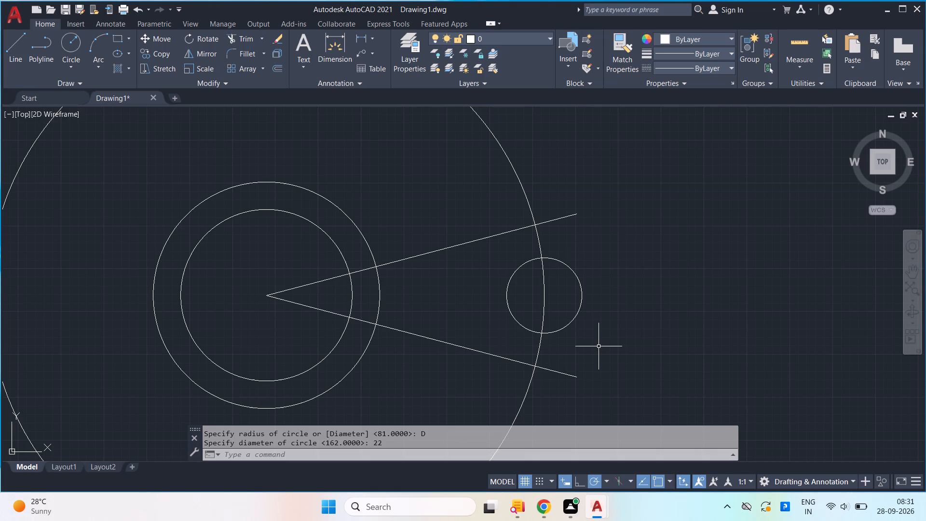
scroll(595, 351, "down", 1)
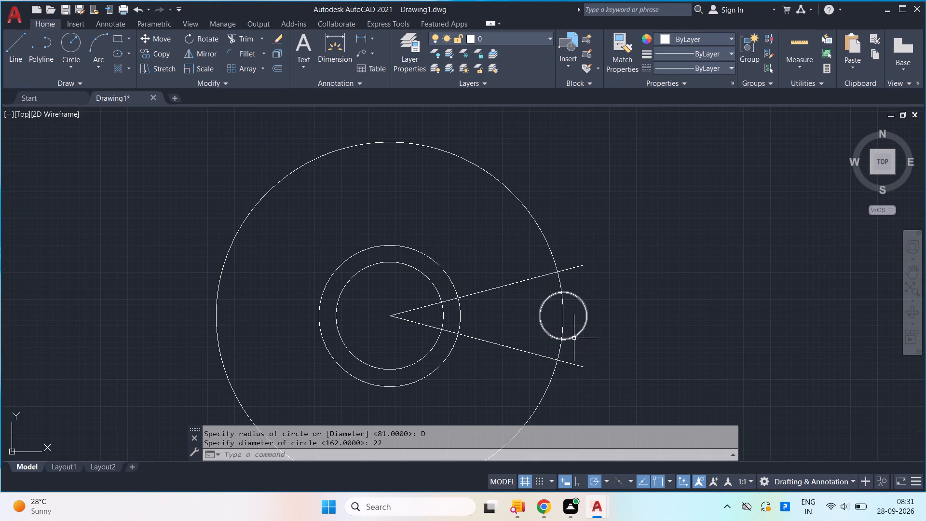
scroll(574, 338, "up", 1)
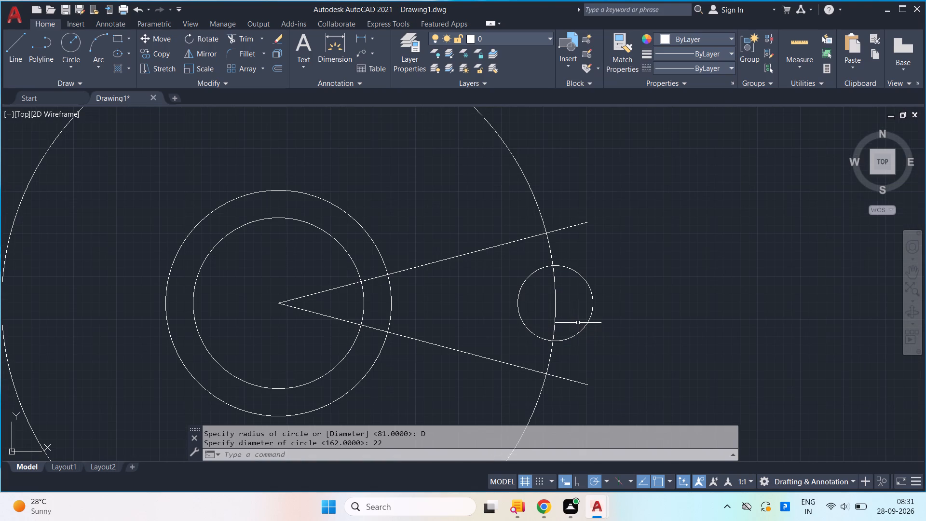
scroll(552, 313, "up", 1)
Examine the 22-diameter circle and its centre on the 81-radius circle, between the two inclined lines.
scroll(552, 313, "up", 4)
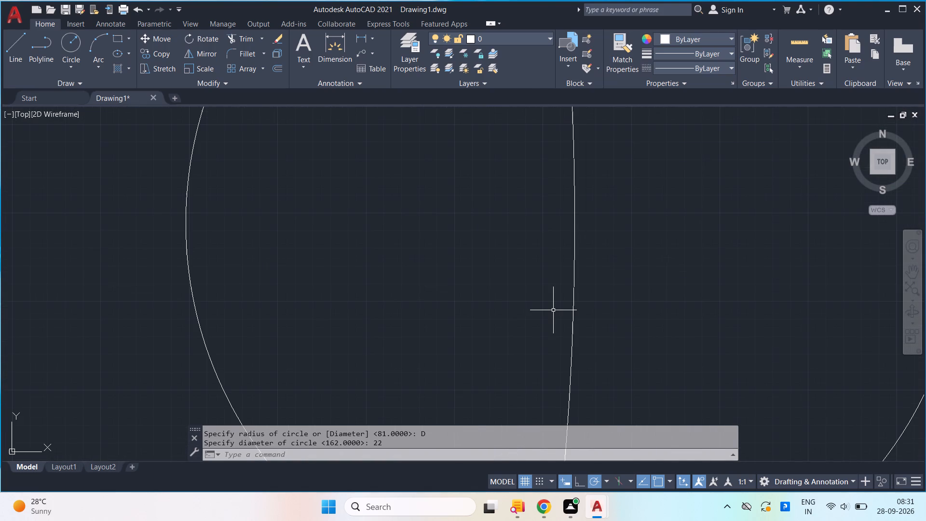
scroll(559, 308, "up", 4)
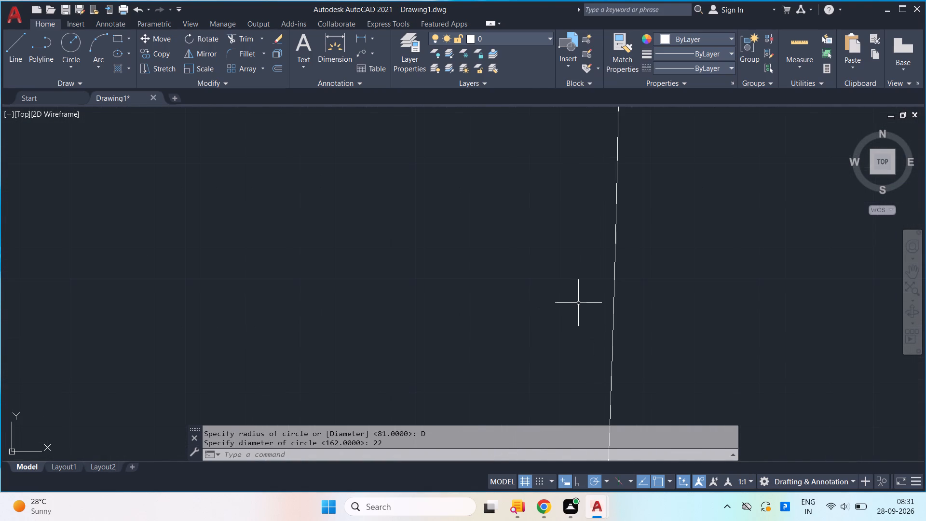
scroll(581, 303, "down", 9)
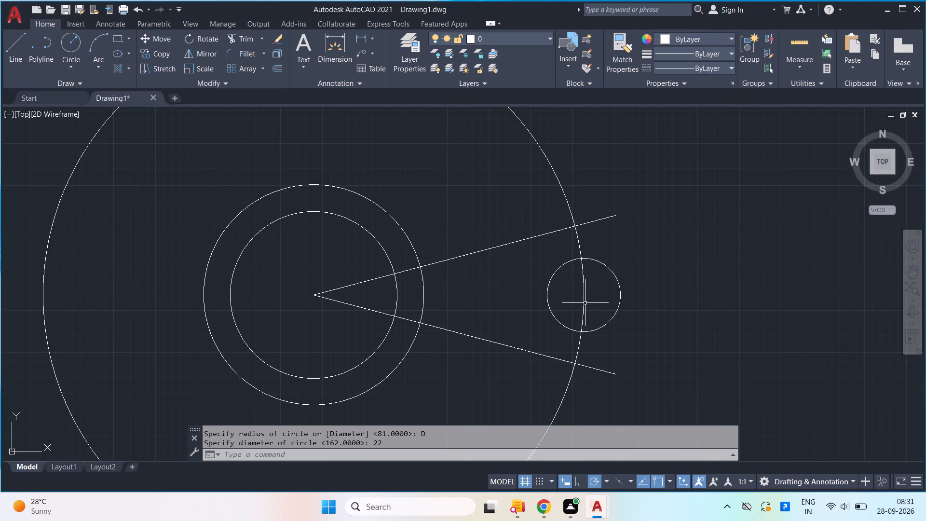
scroll(585, 303, "up", 2)
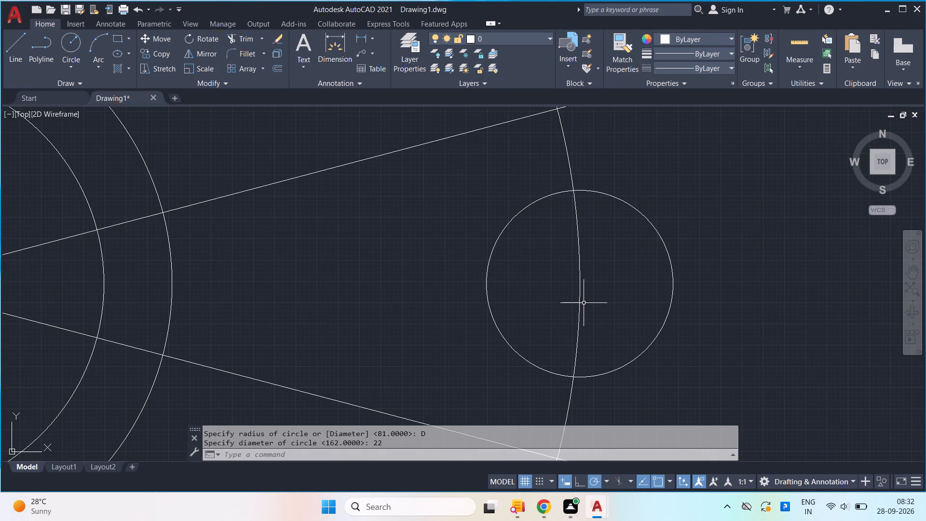
scroll(578, 303, "up", 7)
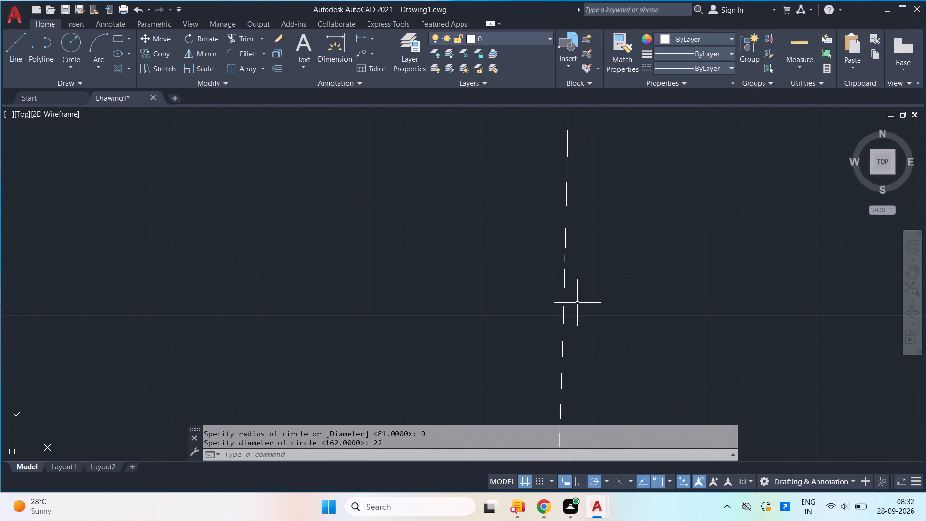
scroll(550, 312, "up", 5)
scroll(657, 303, "up", 3)
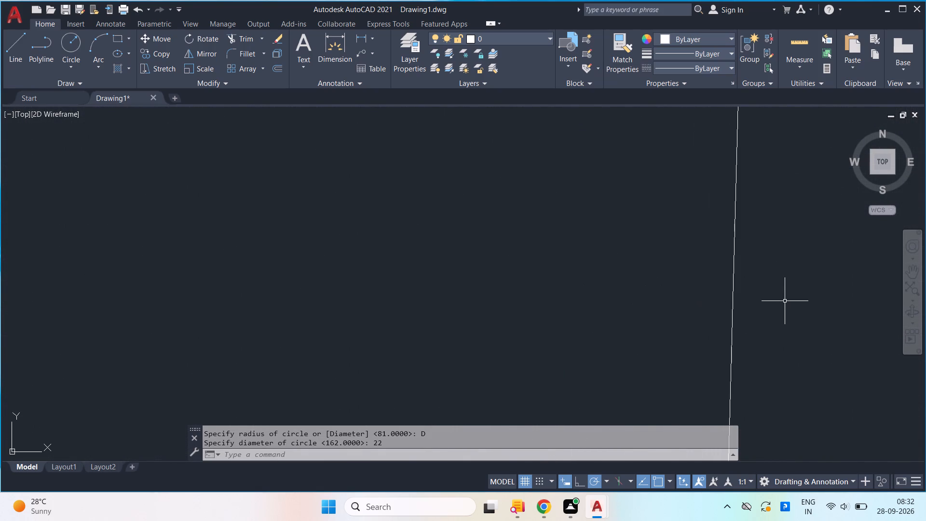
scroll(783, 301, "up", 3)
scroll(654, 310, "down", 17)
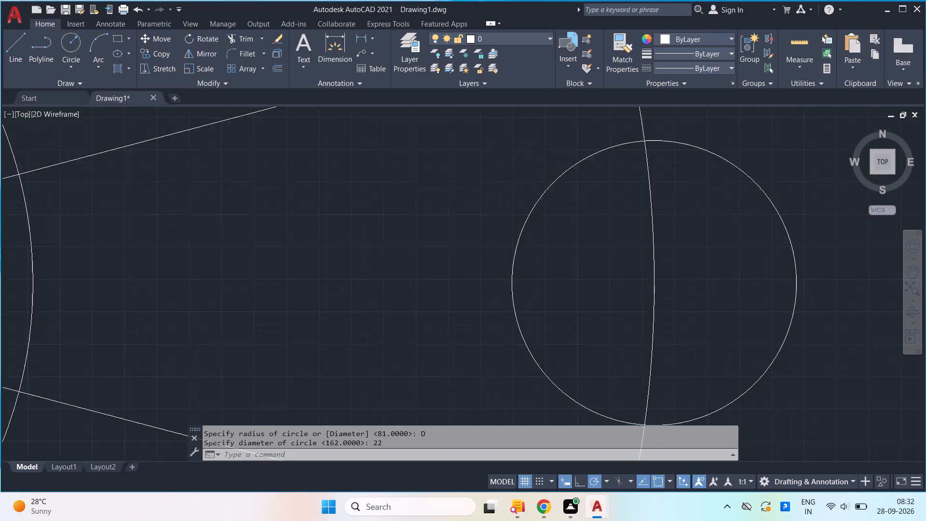
scroll(654, 312, "down", 4)
scroll(660, 312, "up", 2)
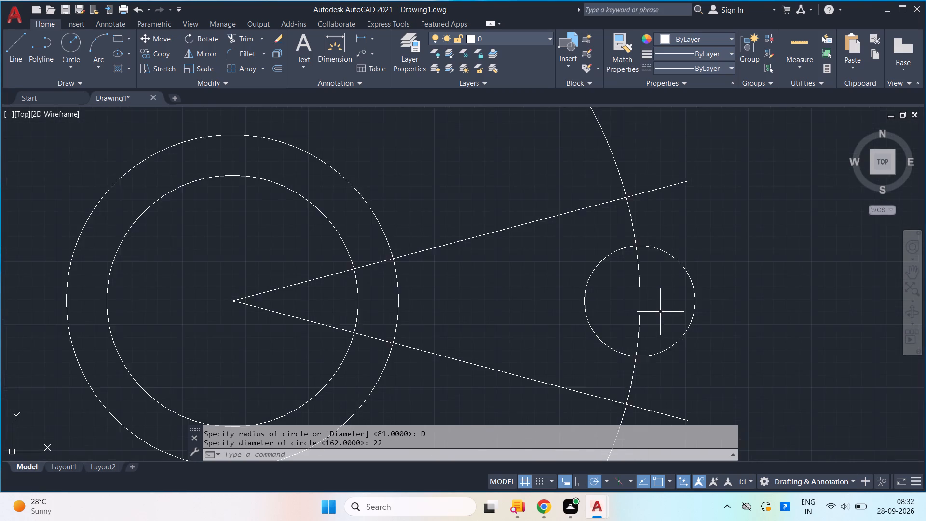
scroll(660, 312, "up", 1)
scroll(621, 309, "up", 3)
scroll(621, 309, "down", 5)
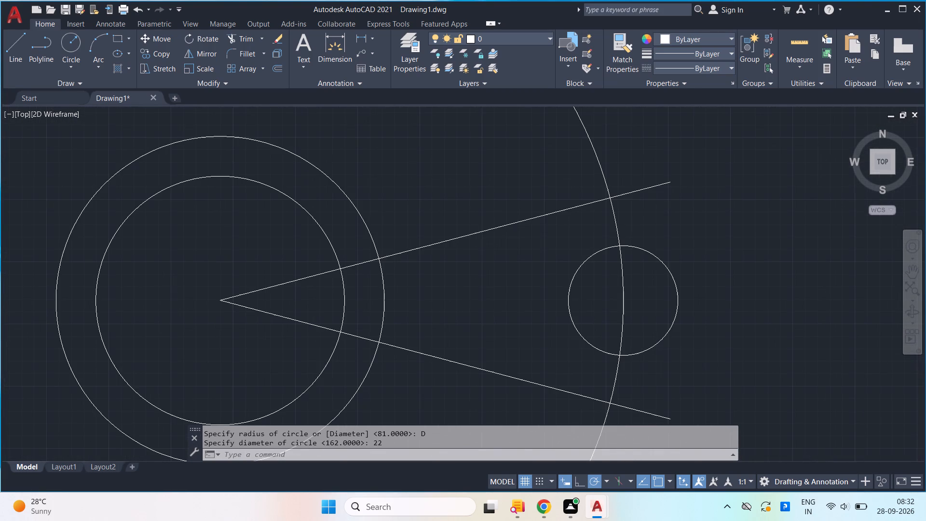
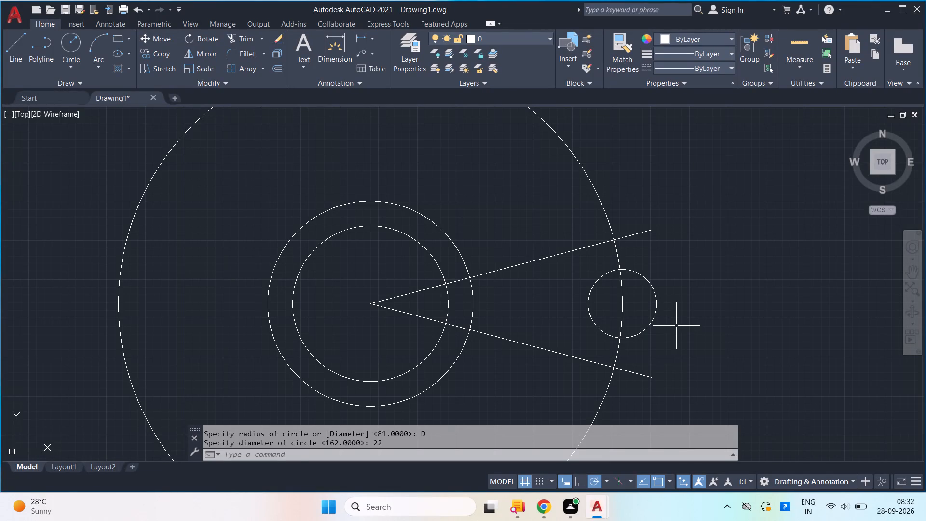
Trim away the portions of both inclined lines inside the 66-diameter circle, keeping the segments outside it.
type("tr")
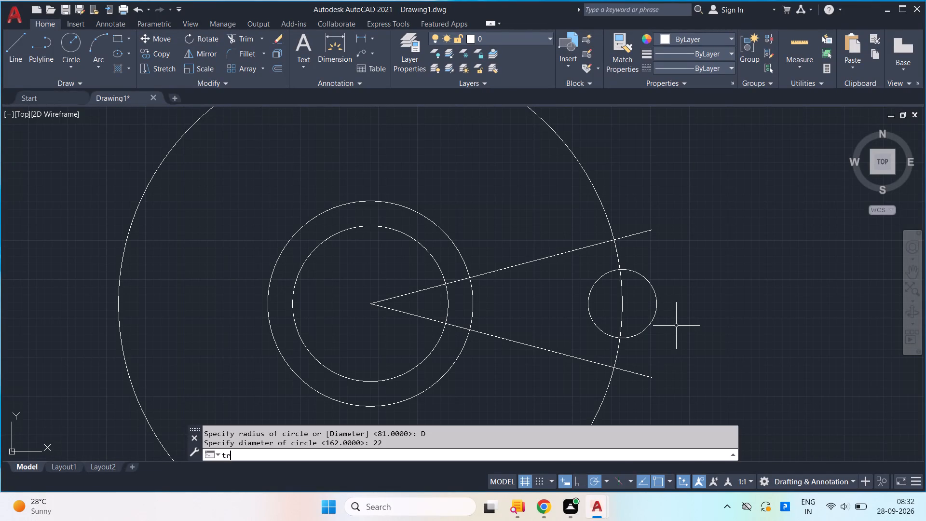
key("Return")
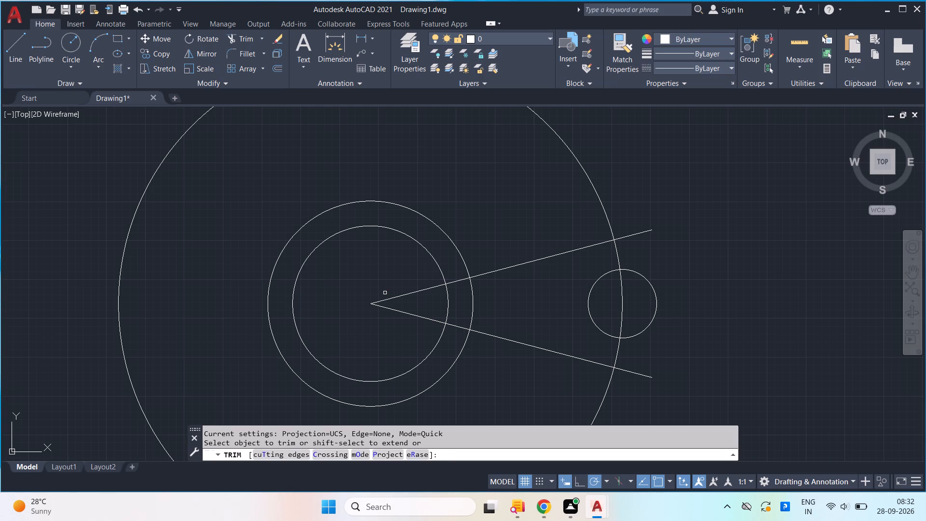
left_click_drag(385, 293, 406, 332)
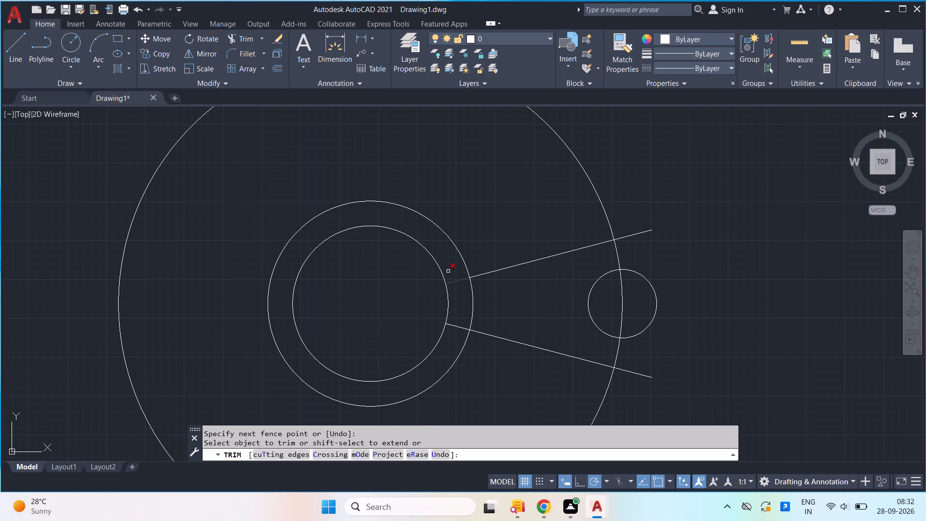
left_click_drag(448, 271, 457, 320)
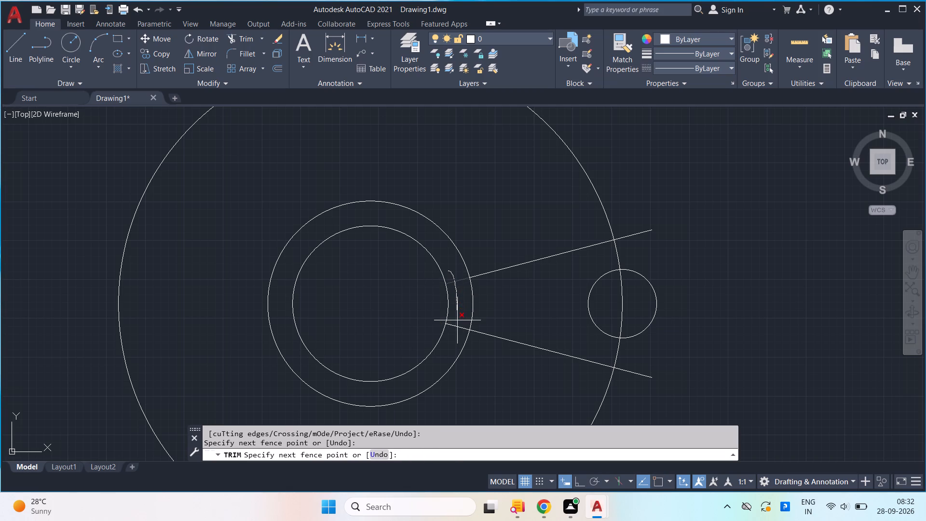
left_click_drag(457, 320, 454, 340)
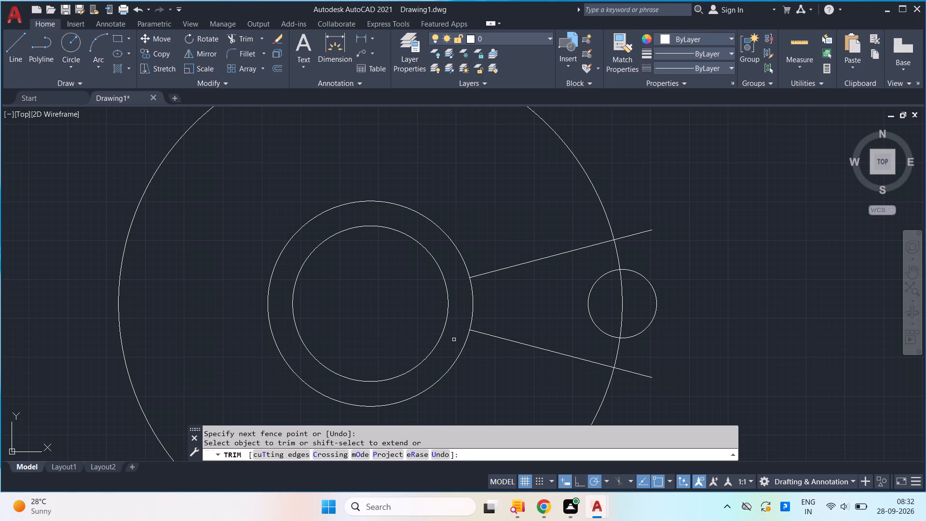
key("Escape")
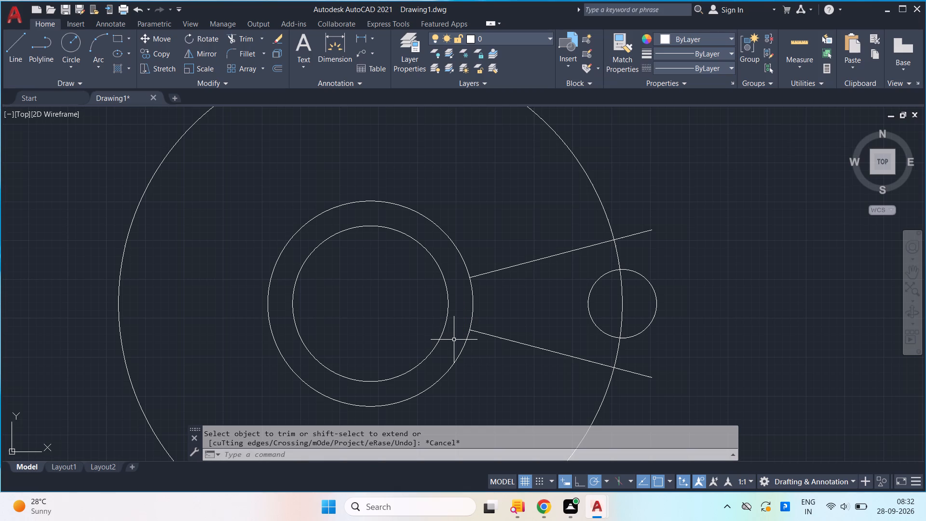
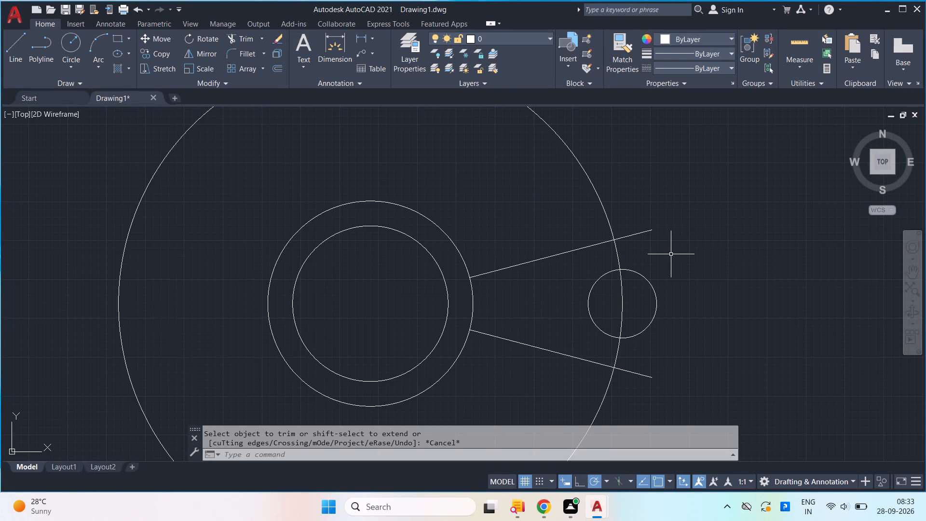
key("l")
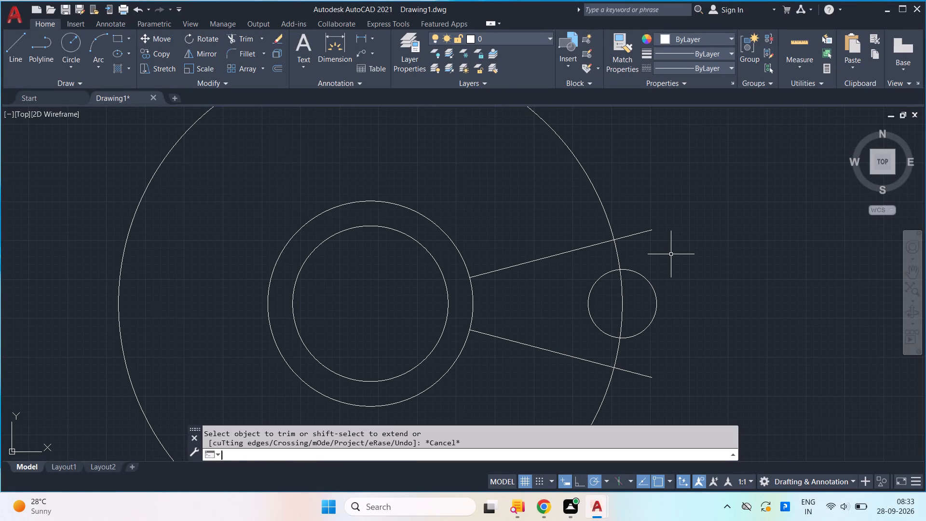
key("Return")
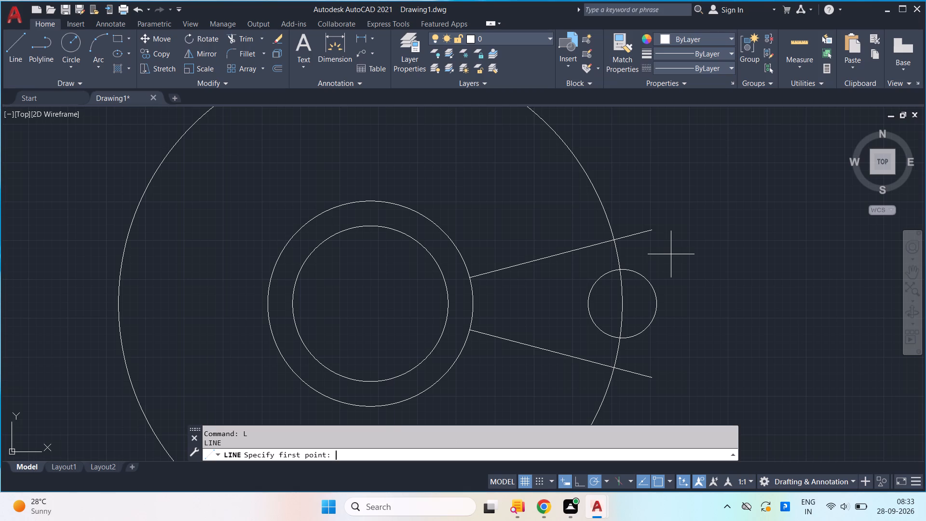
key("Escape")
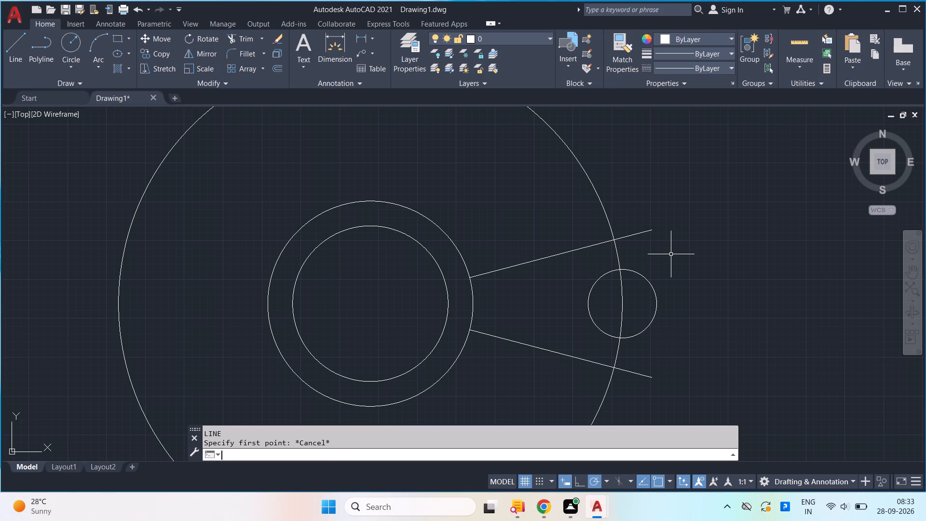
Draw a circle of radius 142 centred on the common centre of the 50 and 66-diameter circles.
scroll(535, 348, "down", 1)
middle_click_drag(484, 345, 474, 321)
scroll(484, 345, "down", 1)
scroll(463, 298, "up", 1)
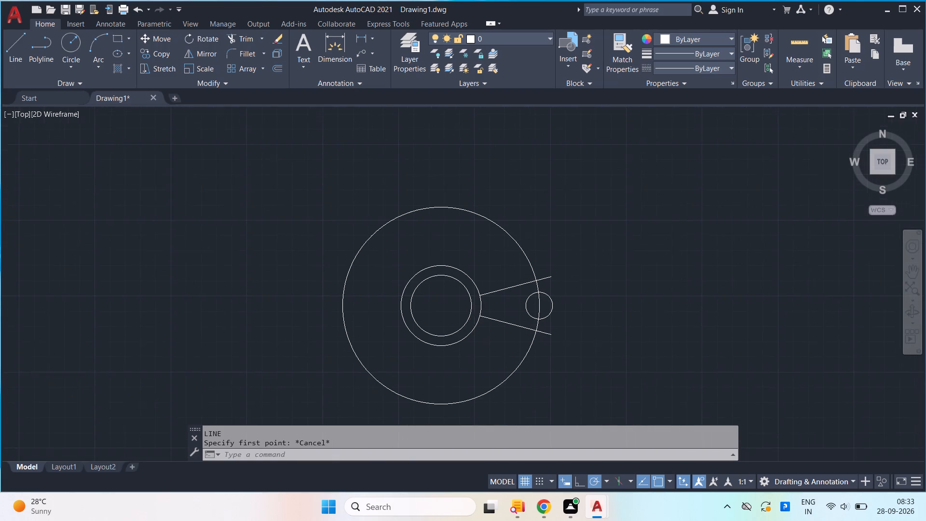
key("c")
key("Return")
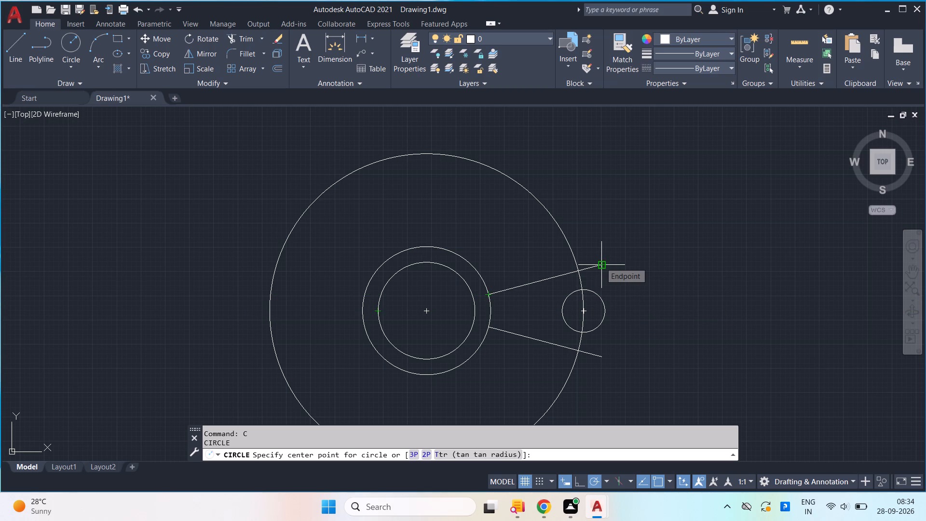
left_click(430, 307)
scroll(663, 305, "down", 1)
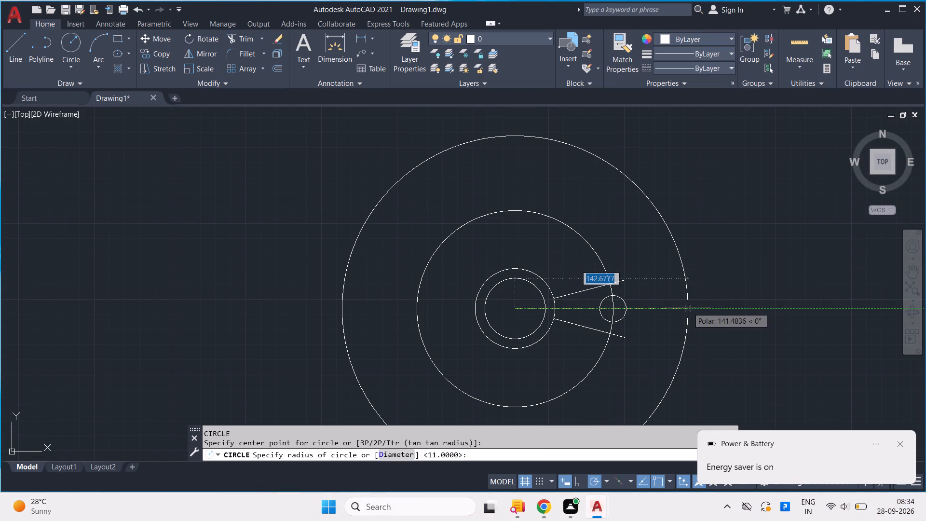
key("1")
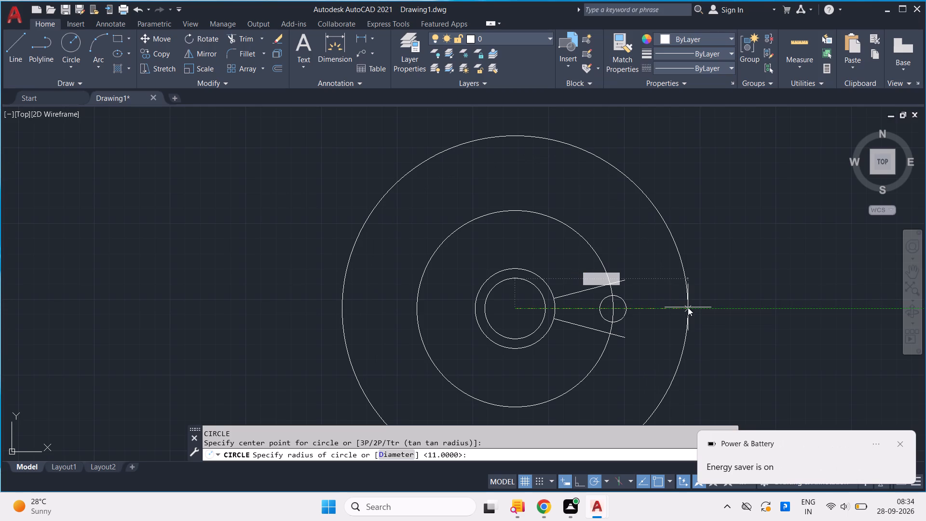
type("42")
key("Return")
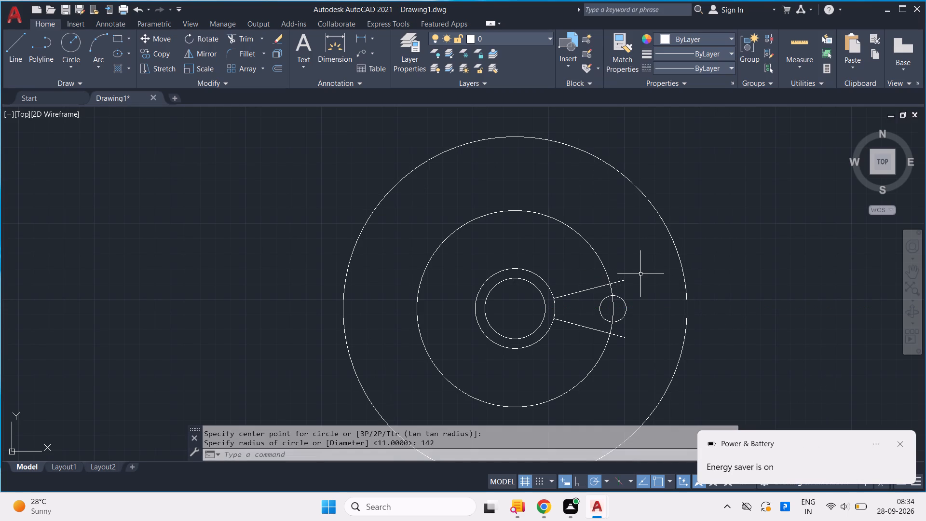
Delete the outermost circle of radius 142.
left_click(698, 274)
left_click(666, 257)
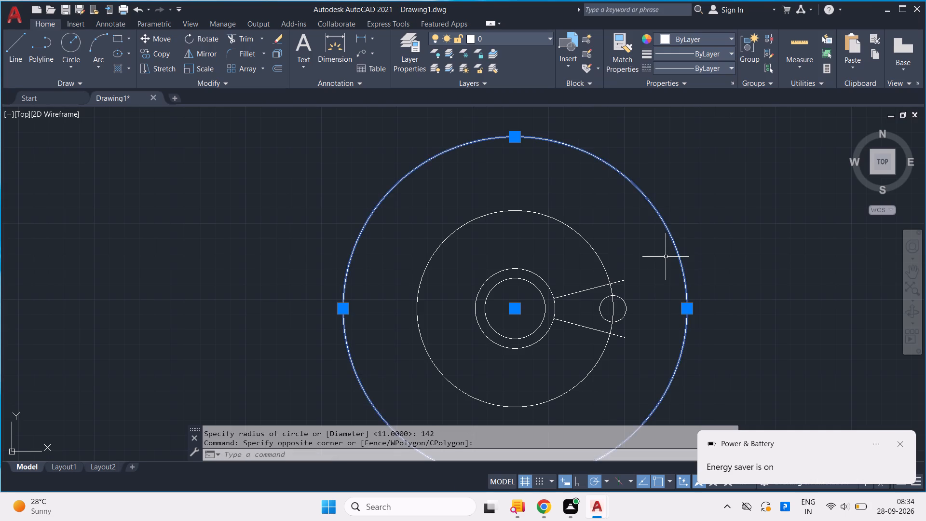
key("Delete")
Turn the grid display off and draw a 142-radius circle centred on the common centre of the 50 and 66-diameter circles.
key("c")
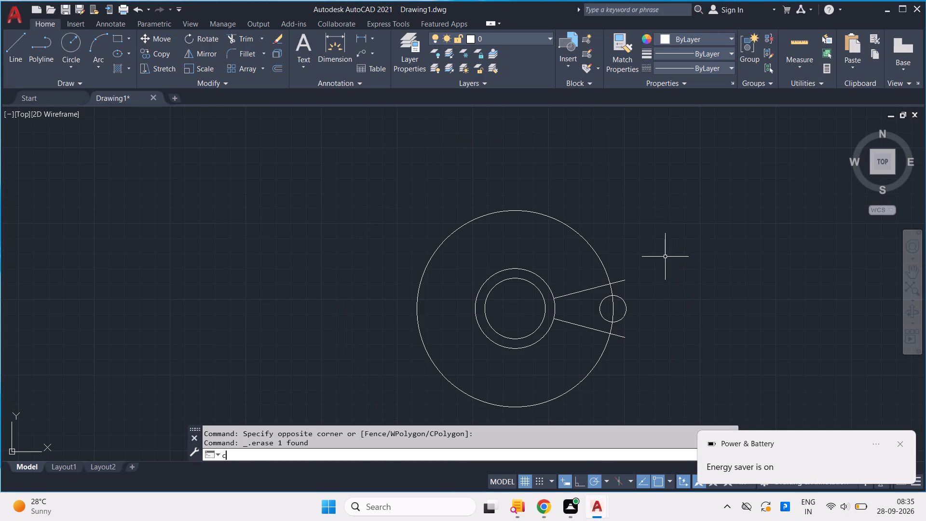
key("Return")
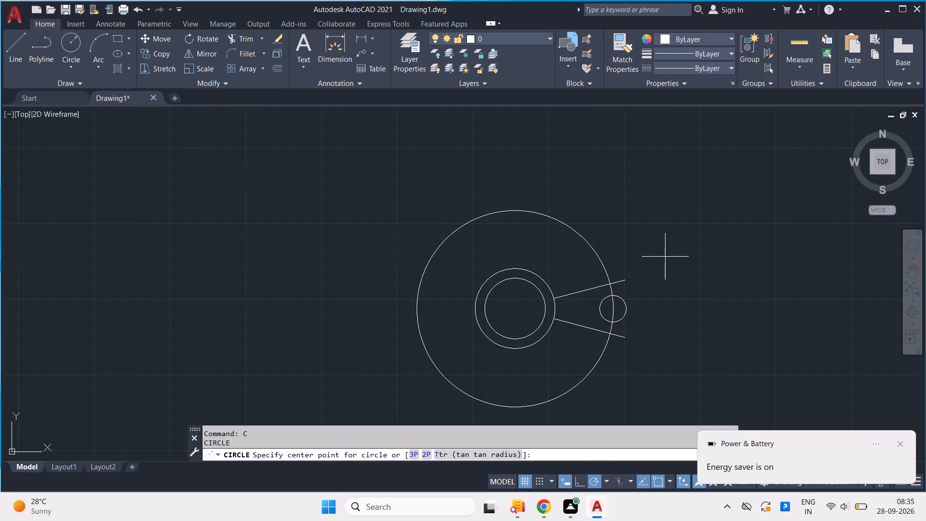
key("F7")
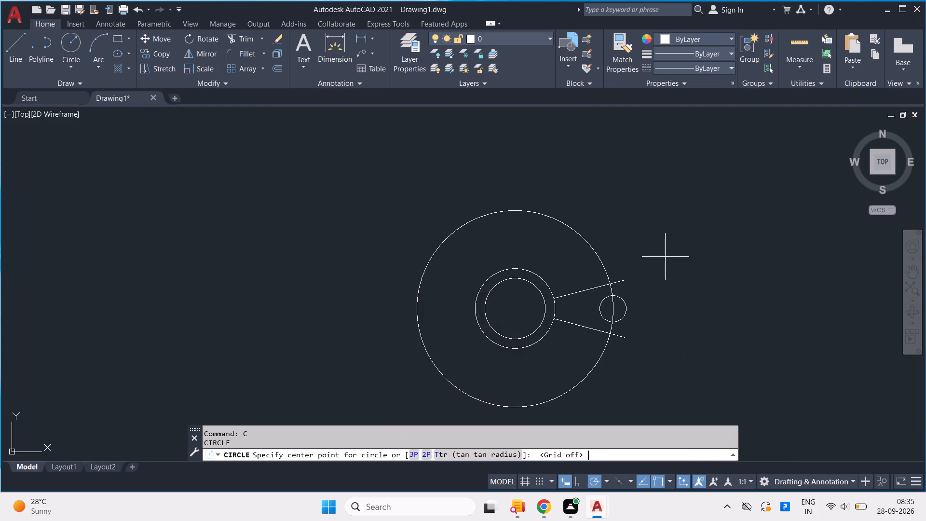
key("c")
key("Return")
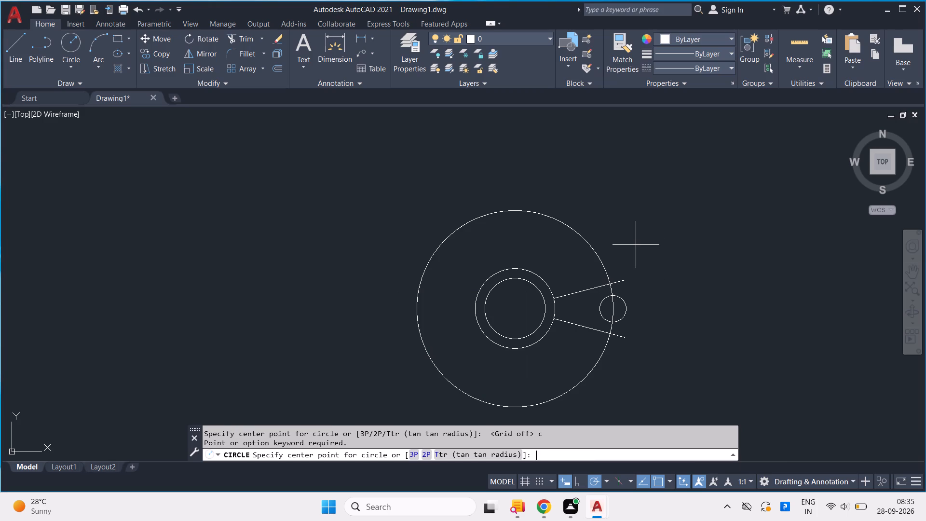
left_click(514, 309)
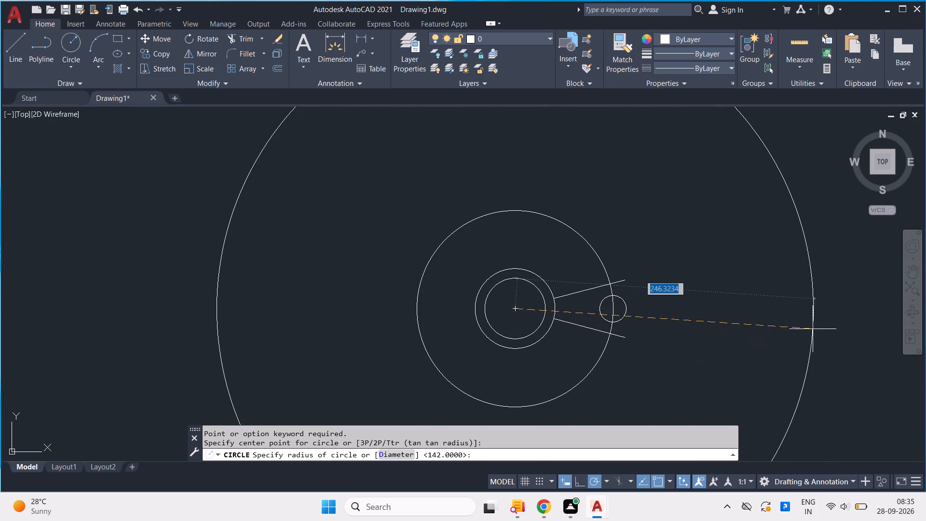
type("142")
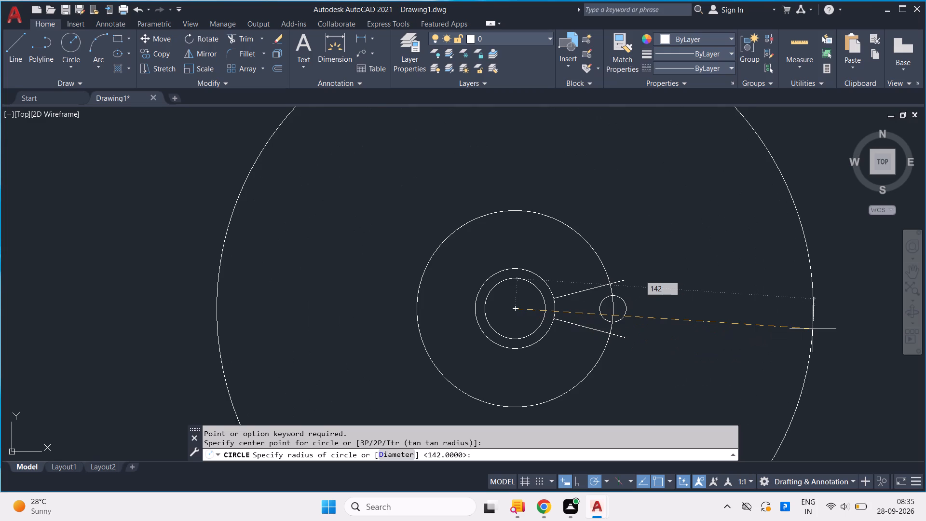
key("Return")
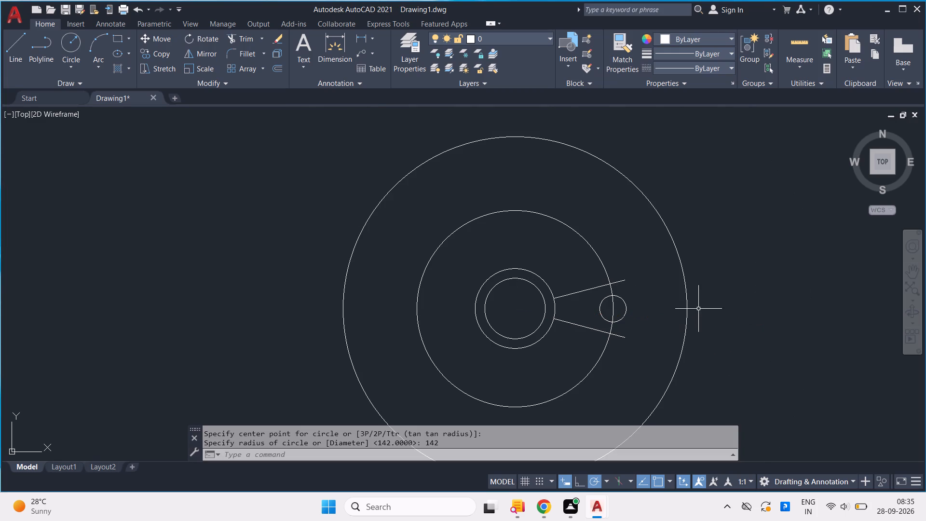
Trim both inclined lines' ends beyond the 81-radius circle, and that circle's arc inside the 22-diameter circle.
middle_click(697, 303)
scroll(682, 296, "up", 1)
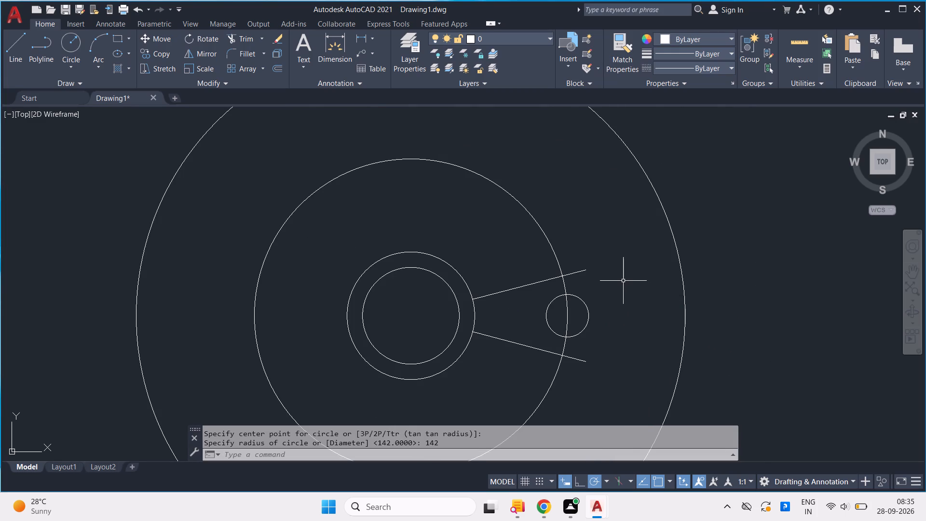
key("g")
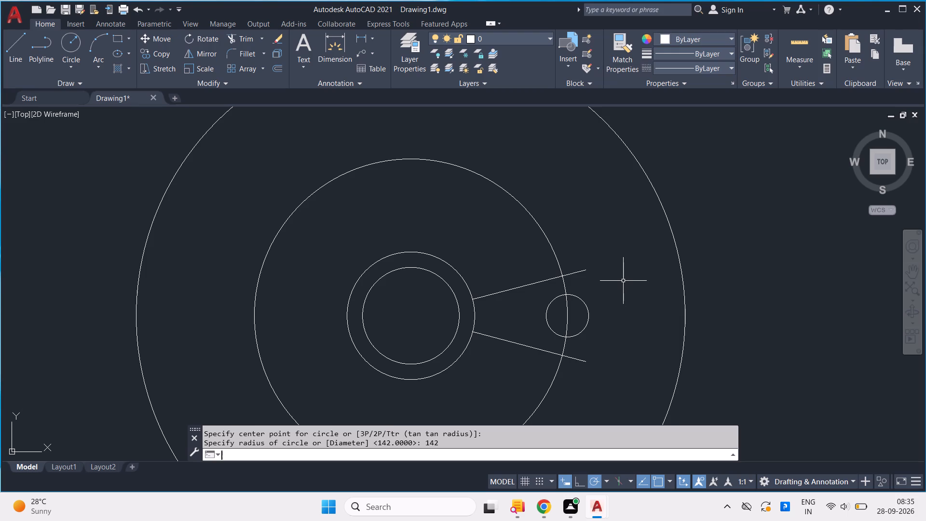
key("Escape")
type("tr")
key("Return")
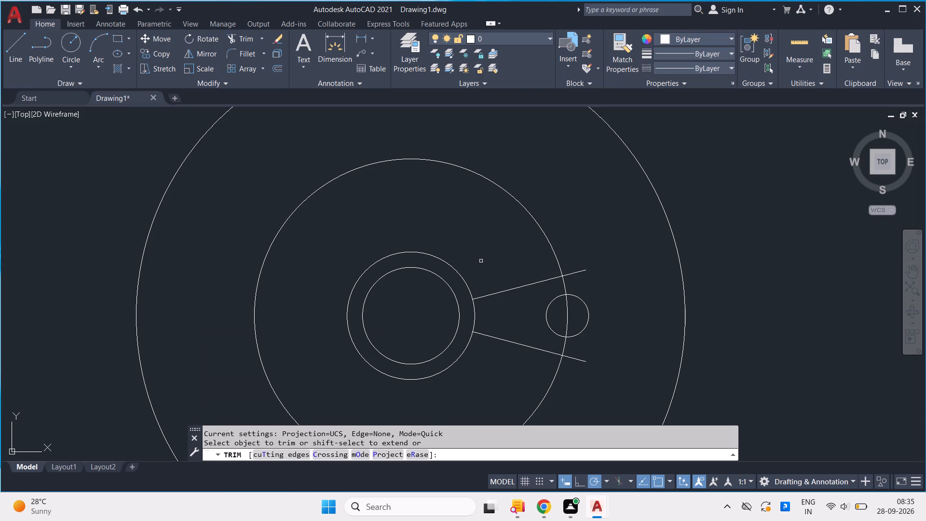
left_click_drag(579, 261, 582, 281)
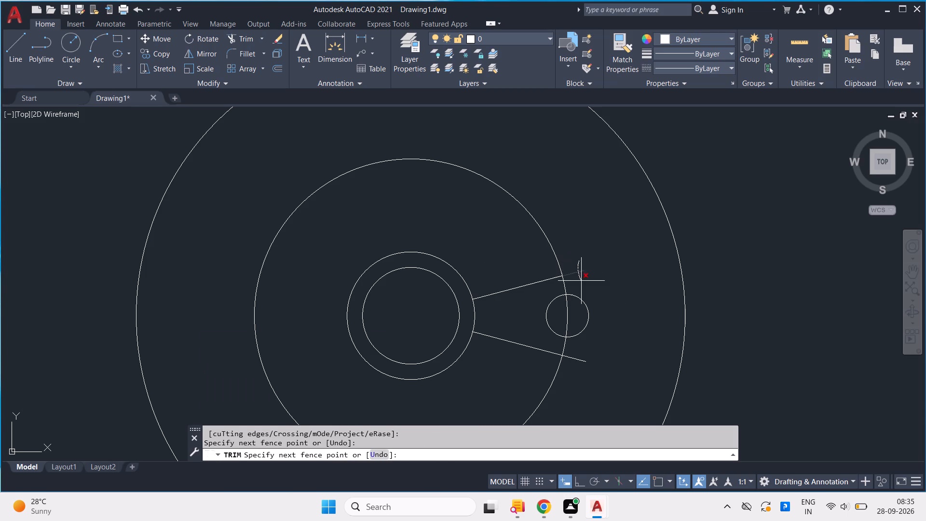
left_click_drag(582, 281, 582, 282)
left_click_drag(584, 352, 570, 370)
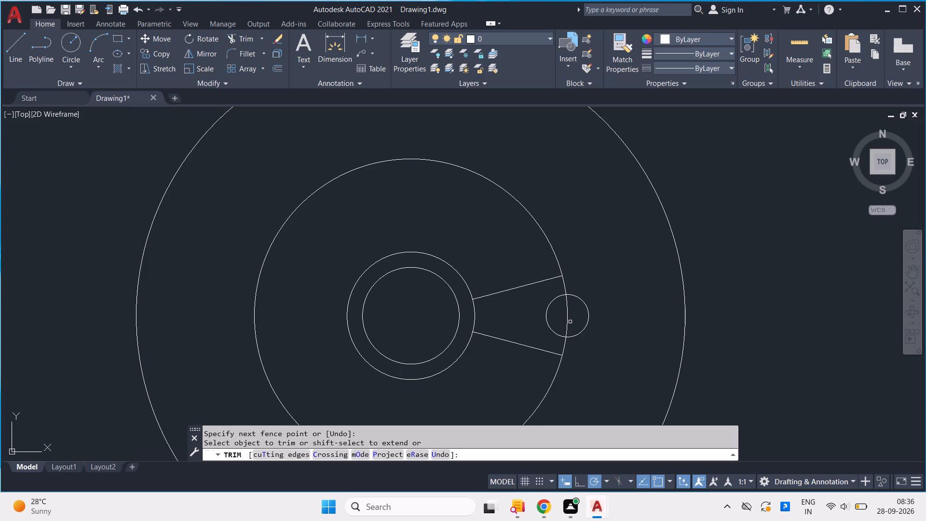
left_click_drag(558, 322, 583, 315)
key("Escape")
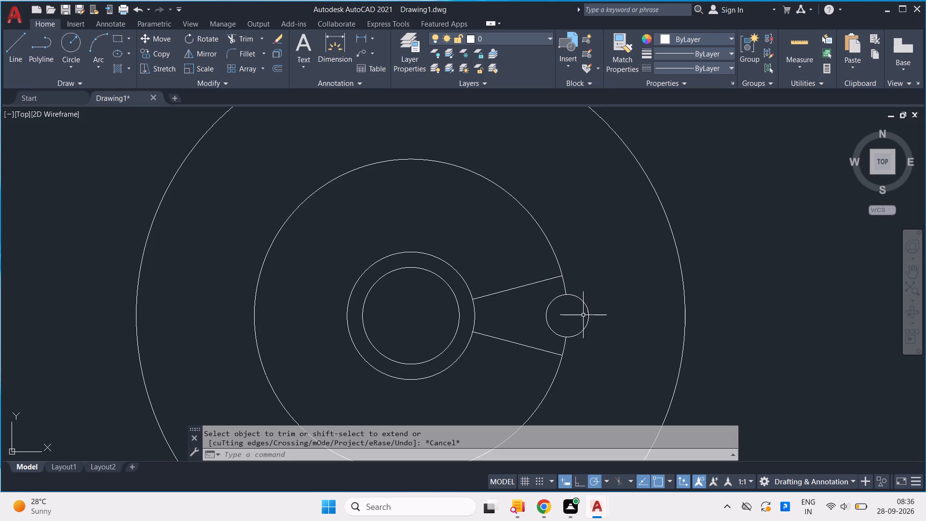
Draw a line from the upper inclined line's outer endpoint, about 78 long and about 29° downward, crossing the 142-radius circle.
key("l")
key("Return")
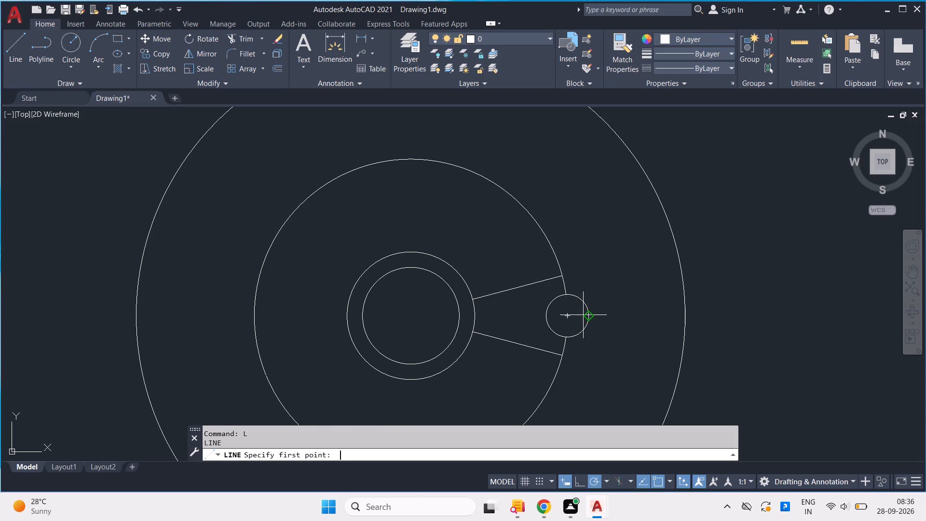
scroll(531, 282, "up", 1)
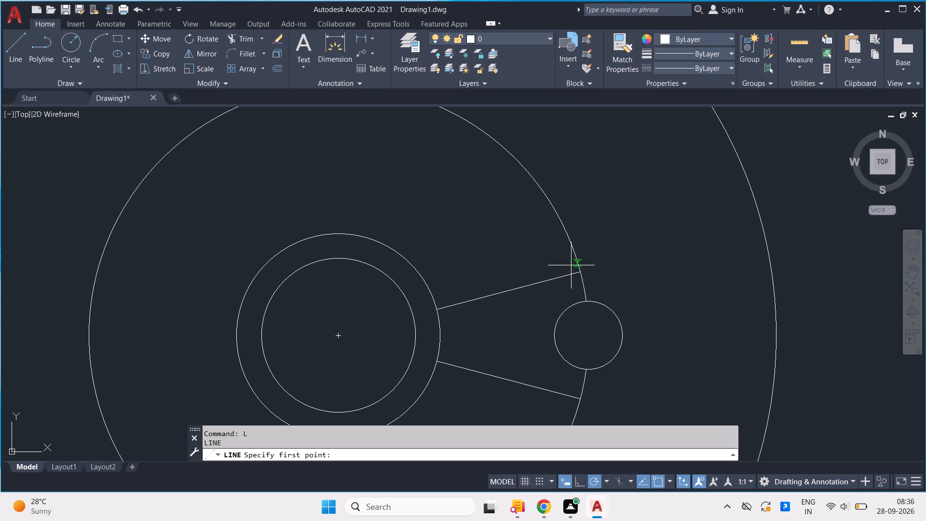
left_click(580, 271)
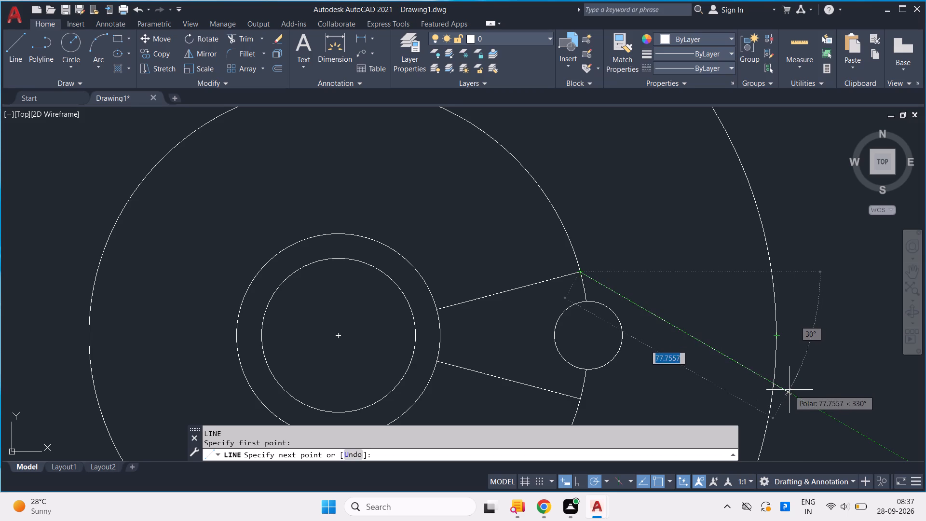
scroll(793, 387, "up", 3)
scroll(772, 405, "down", 1)
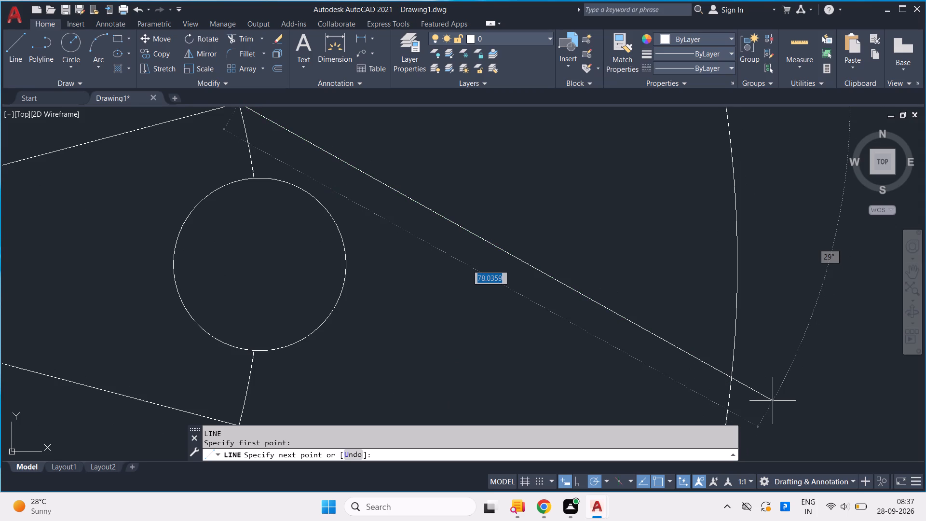
left_click(773, 401)
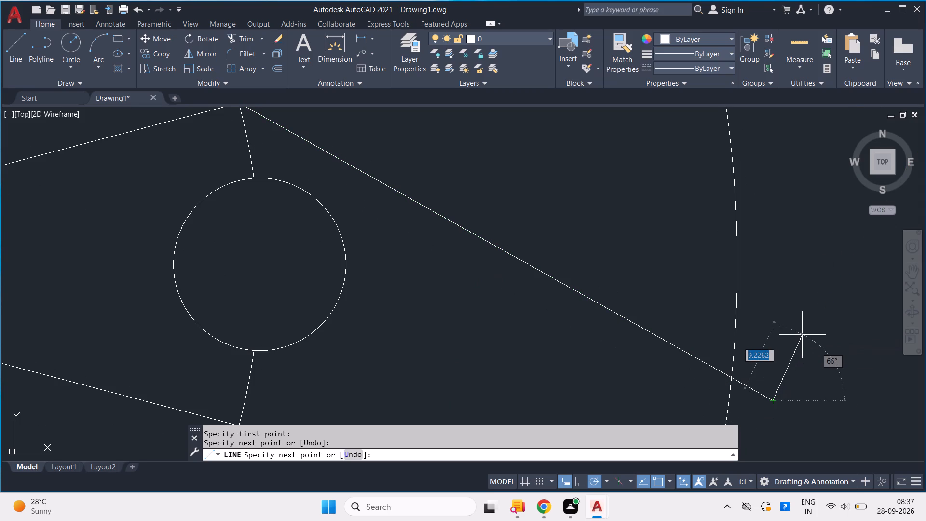
key("space")
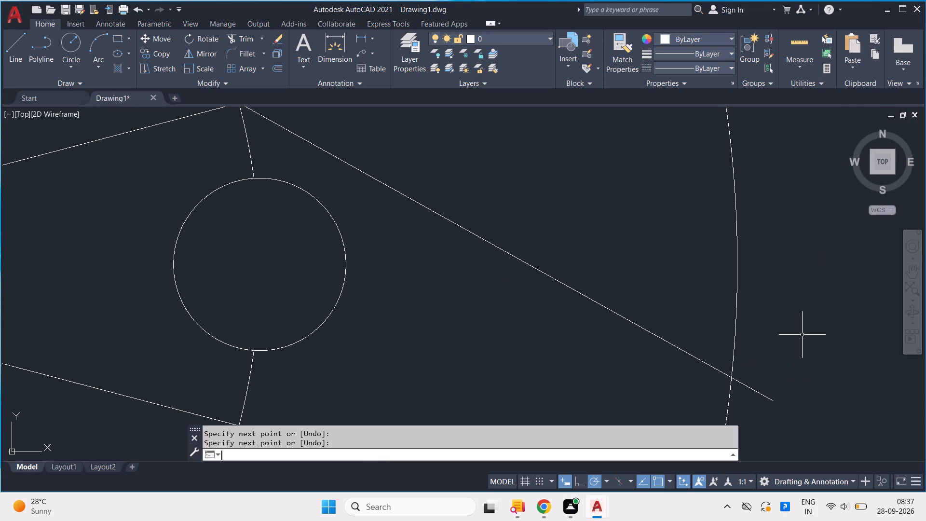
Trim off the end of the downward-sloping line that extends beyond the 142-radius circle.
scroll(802, 336, "down", 2)
scroll(801, 337, "up", 1)
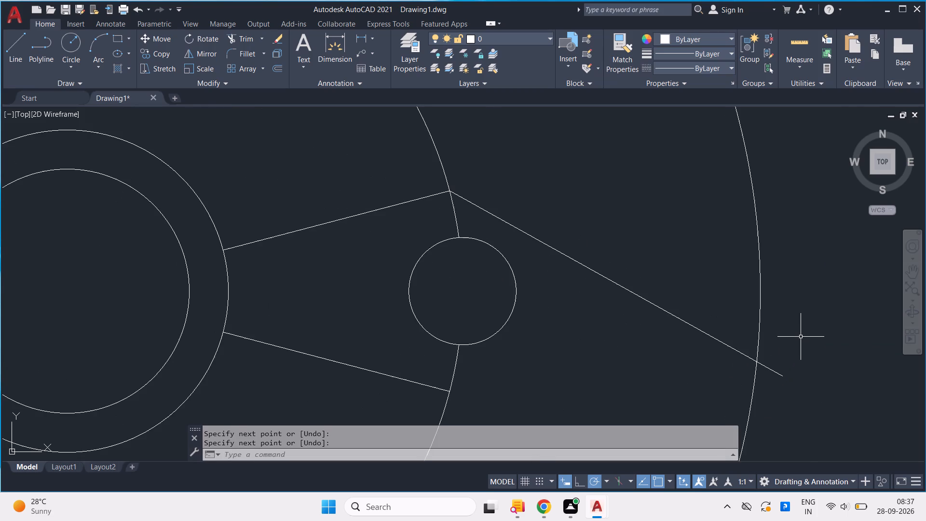
type("tr")
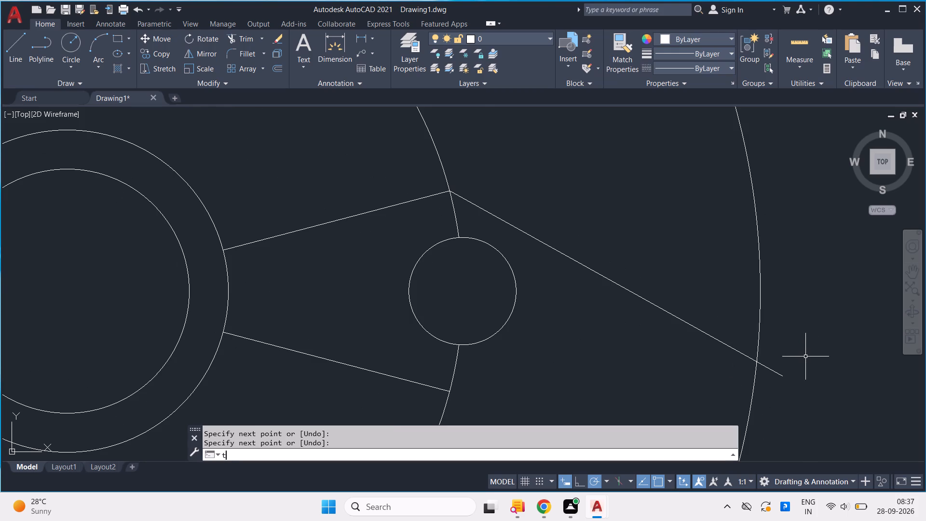
key("Return")
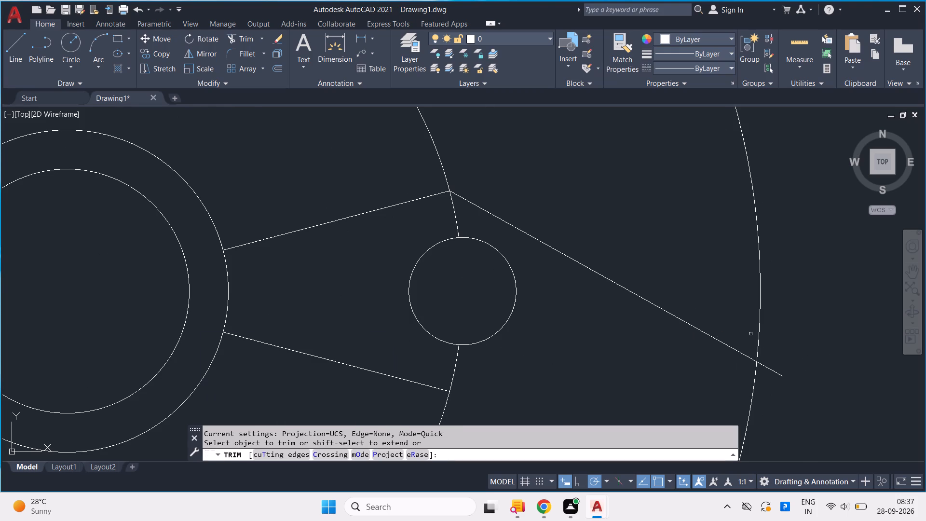
left_click_drag(773, 340, 770, 399)
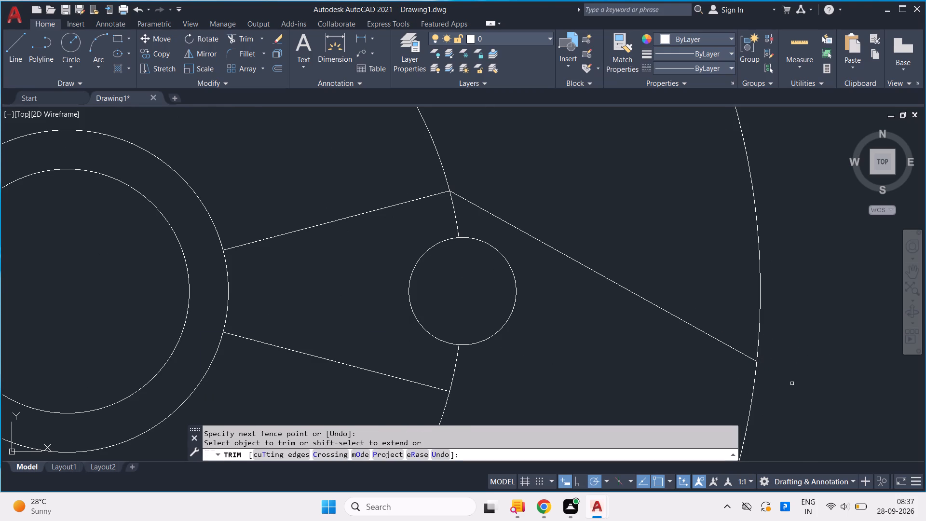
key("Escape")
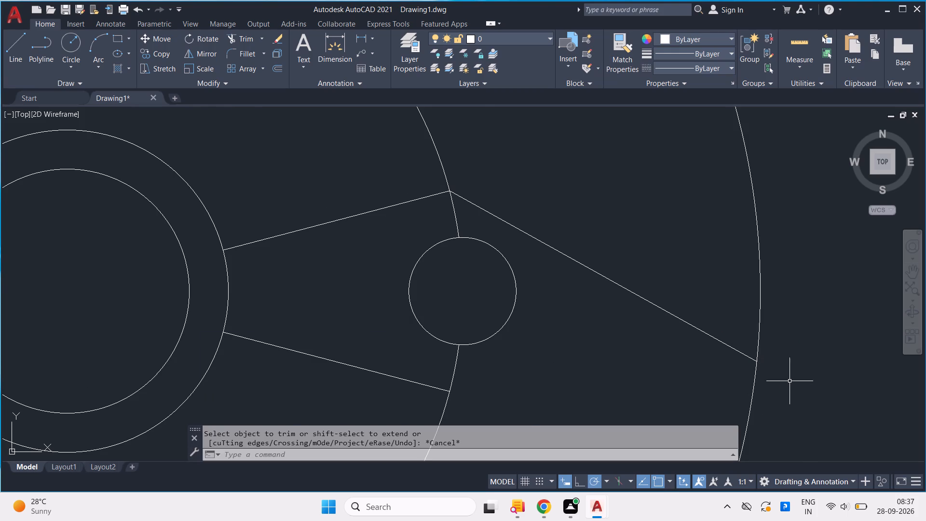
scroll(705, 382, "down", 1)
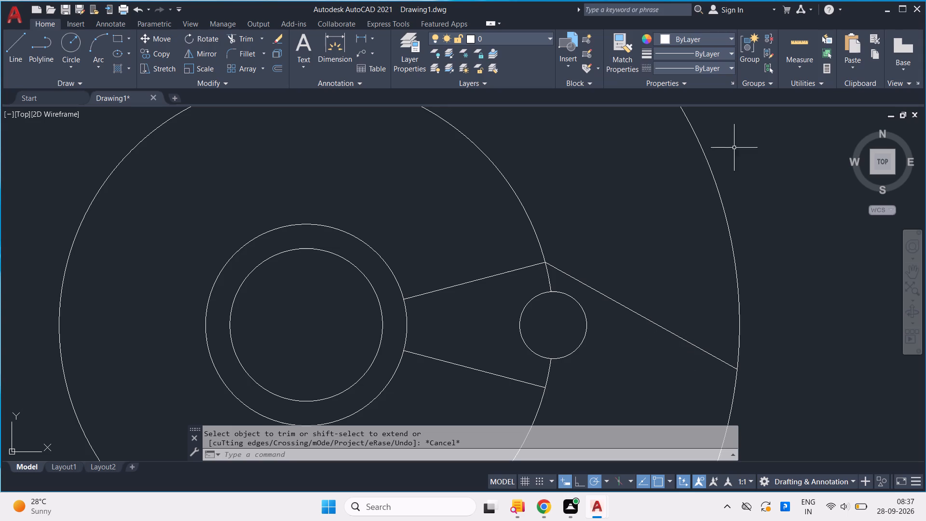
Measure the angle between the upper inclined line and the downward-sloping line that runs to the 142-radius circle.
left_click(788, 63)
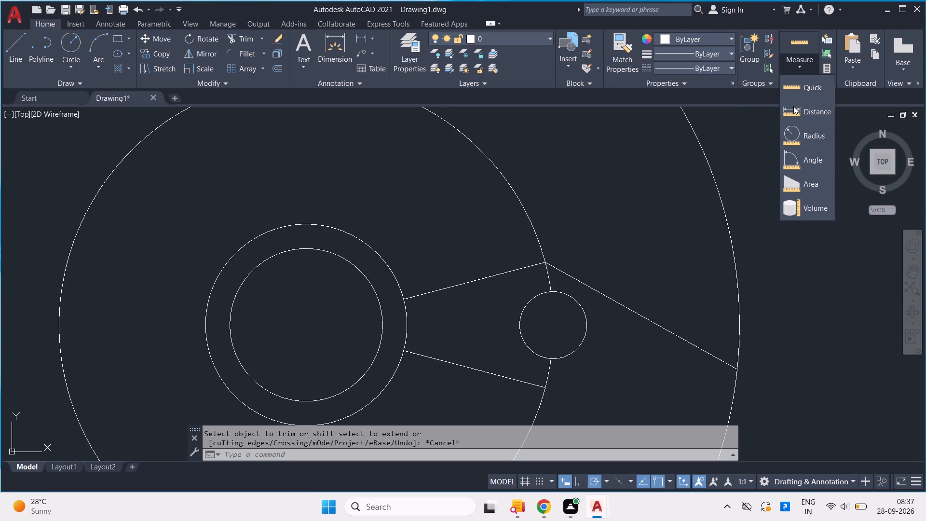
left_click(813, 162)
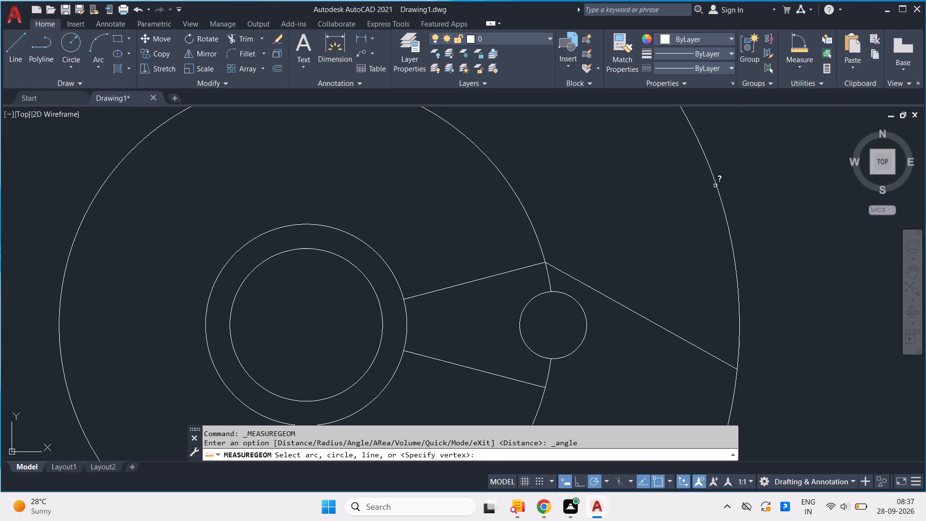
left_click(527, 267)
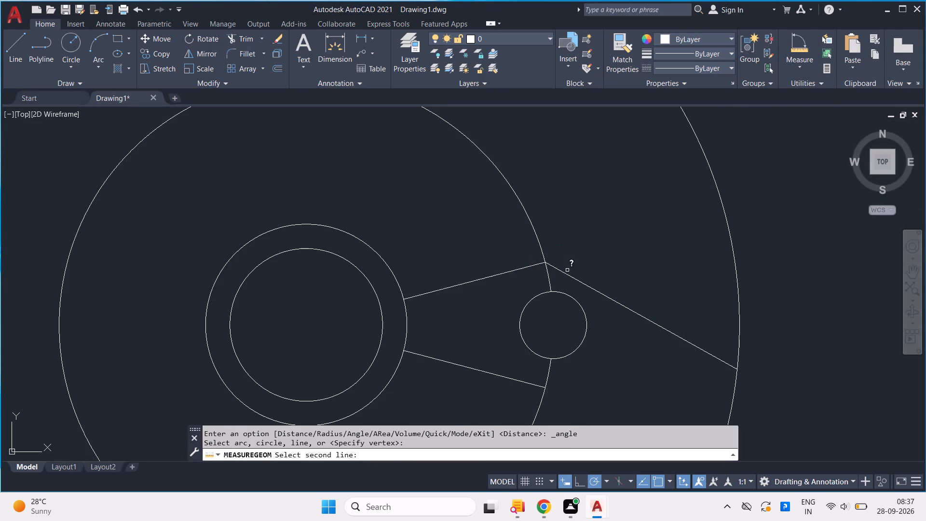
left_click(567, 274)
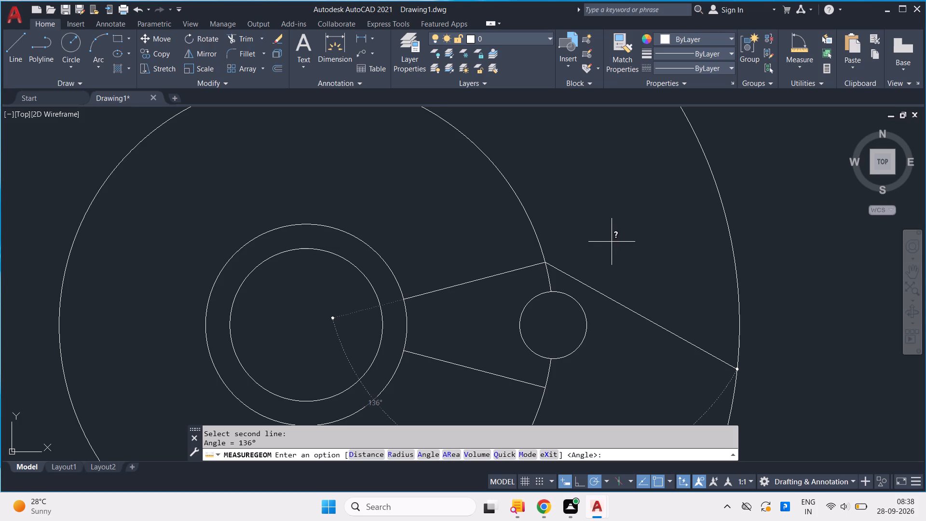
key("ctrl+z")
key("Escape")
key("Escape")
Delete the downward-sloping line between the upper inclined line's outer endpoint and the 142-radius circle.
left_click_drag(648, 332, 639, 318)
left_click(624, 282)
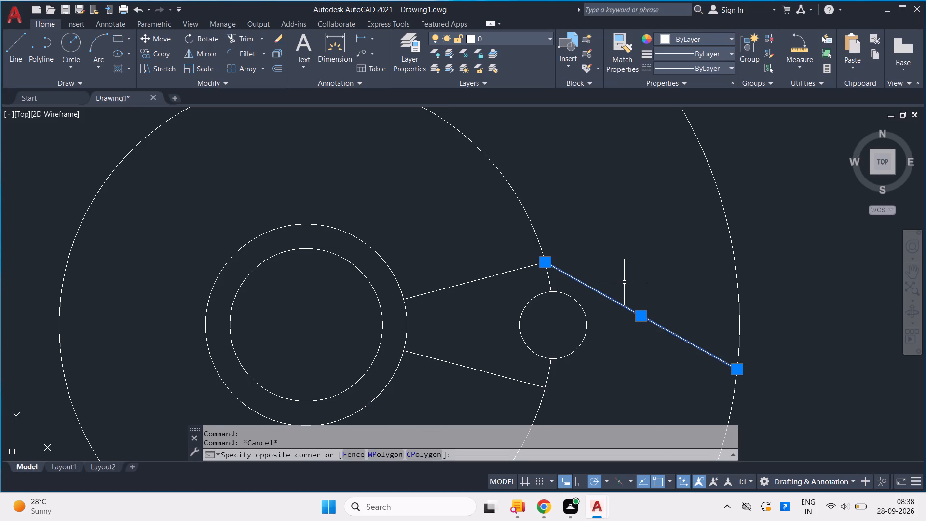
key("Delete")
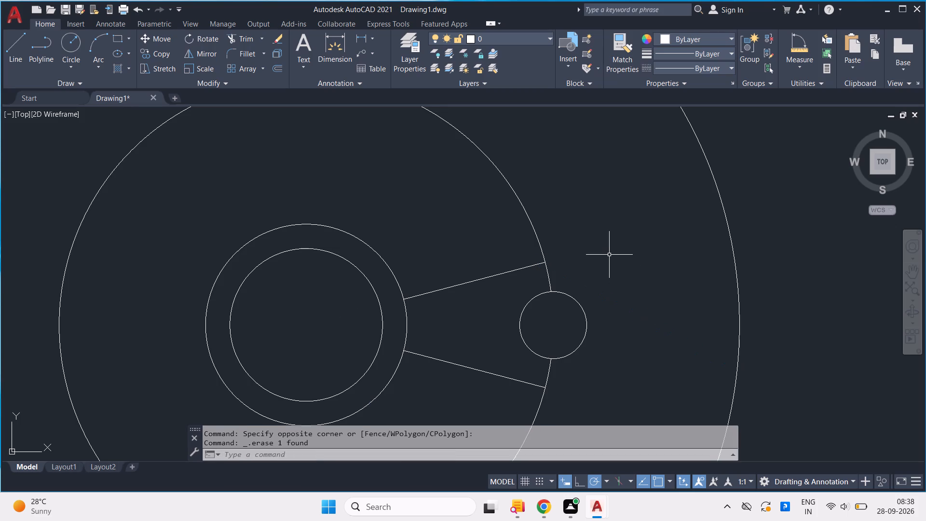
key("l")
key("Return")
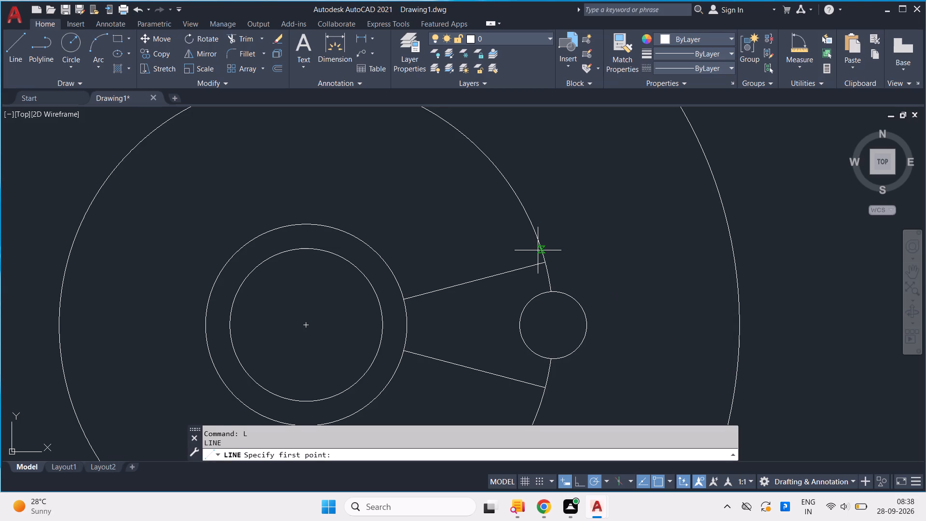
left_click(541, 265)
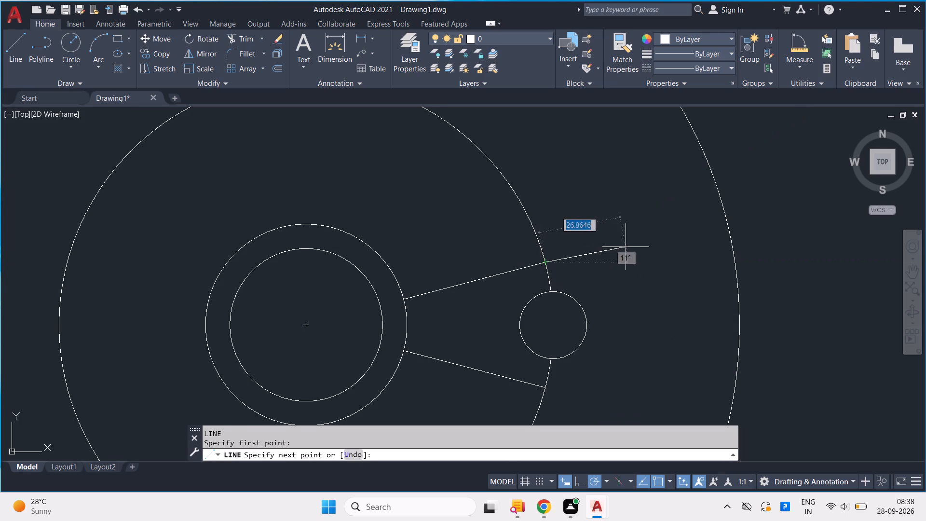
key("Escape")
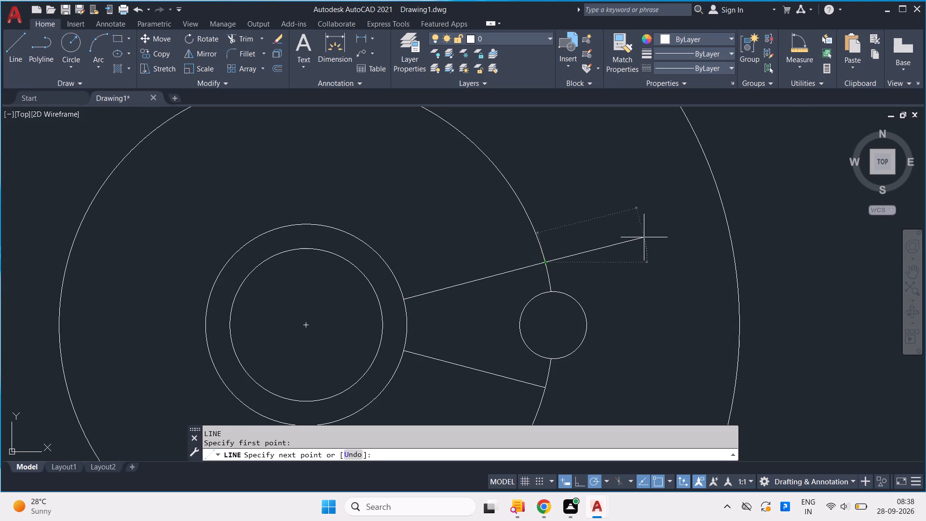
Extend the upper inclined line outward to the 142-radius circle.
type("ex")
left_click(304, 320)
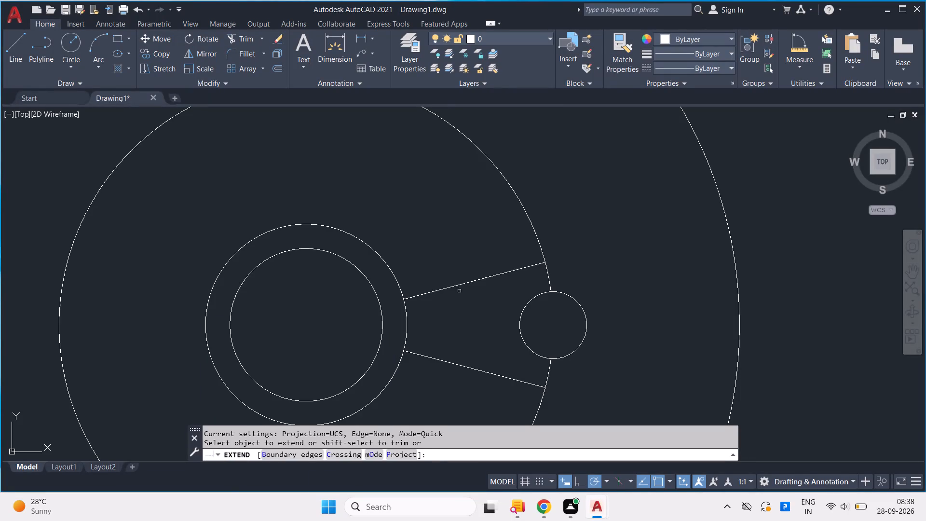
left_click(503, 272)
key("Escape")
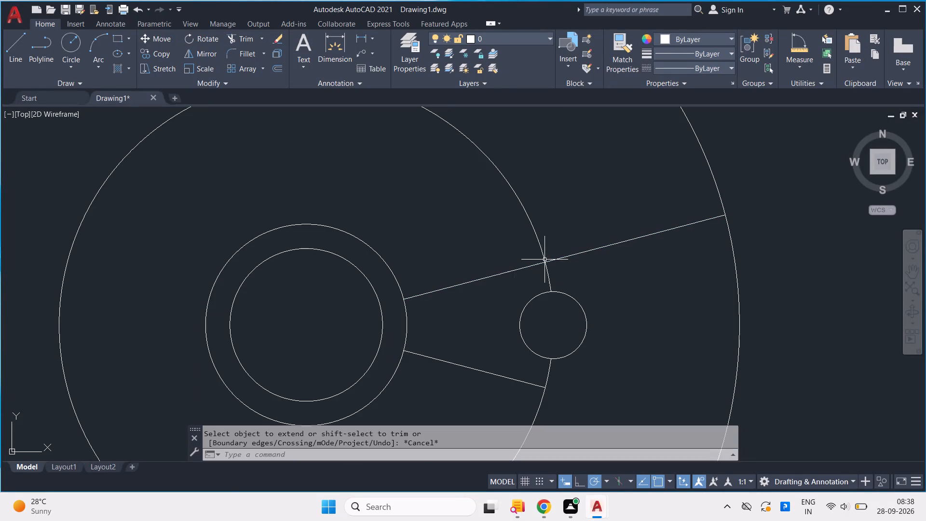
Draw a horizontal reference line about 34 long, outward from the upper inclined line's intersection with the 81-radius circle.
key("l")
key("Return")
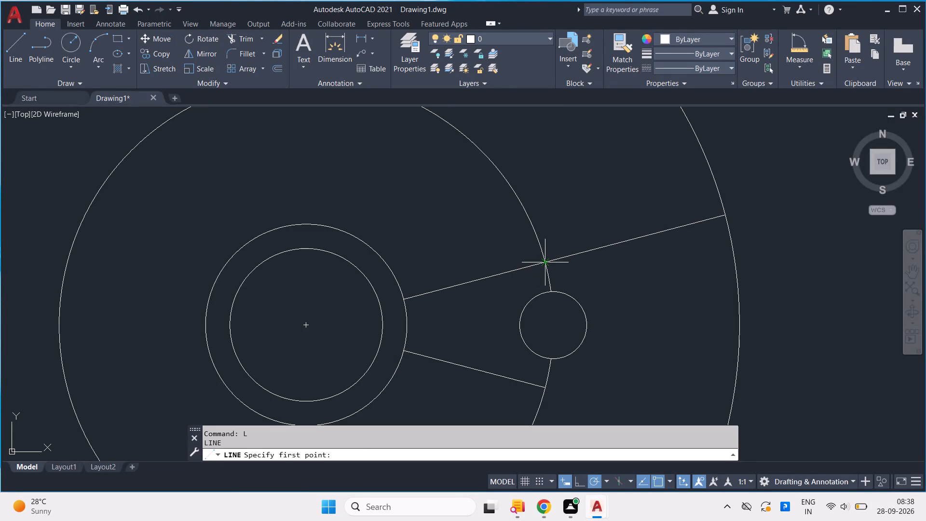
left_click(547, 260)
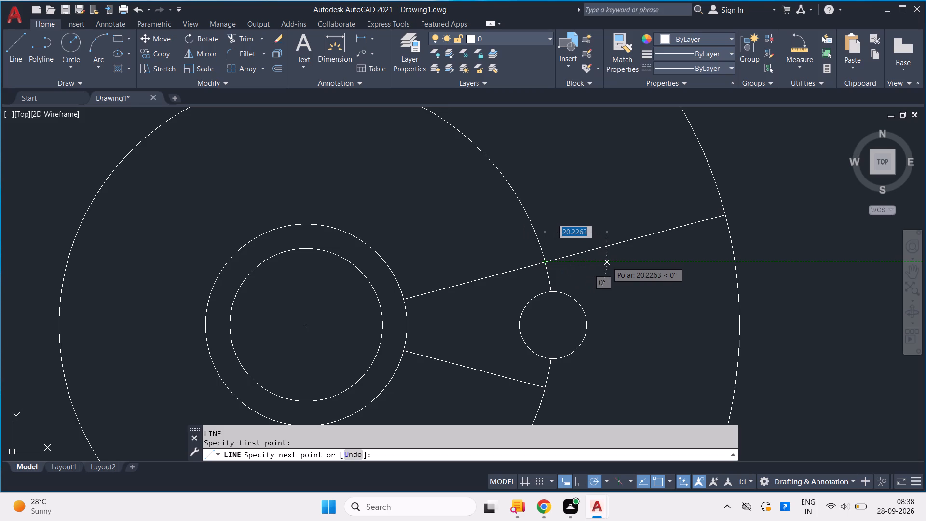
left_click(648, 261)
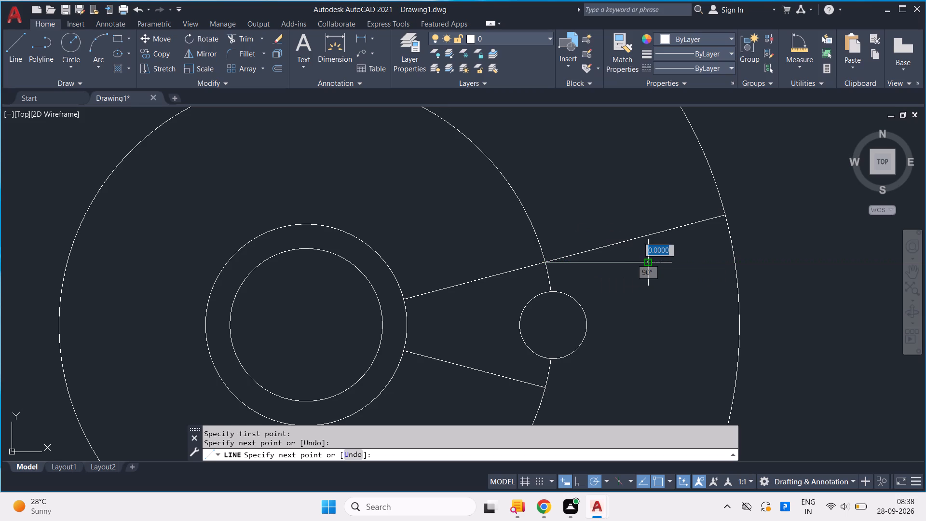
key("space")
Quick-measure the angle between the extended upper inclined line and the horizontal reference line.
scroll(672, 208, "up", 1)
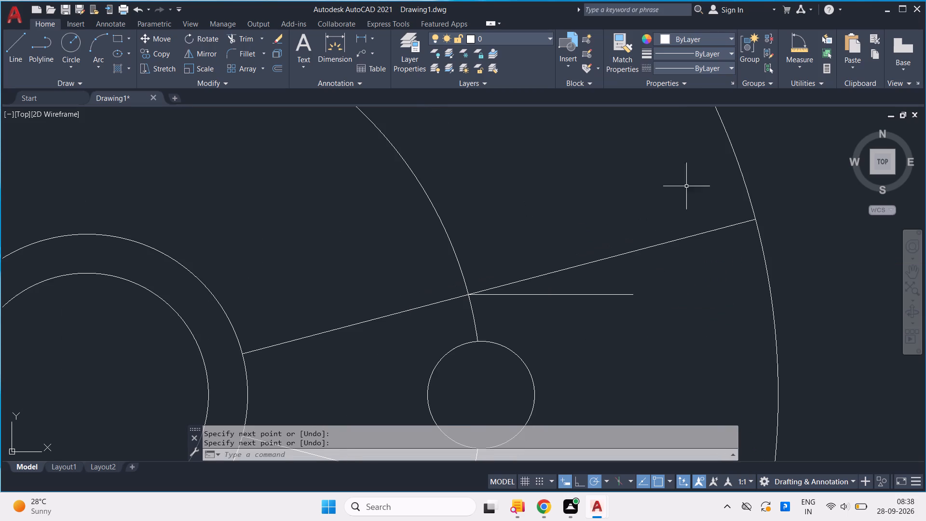
left_click(803, 67)
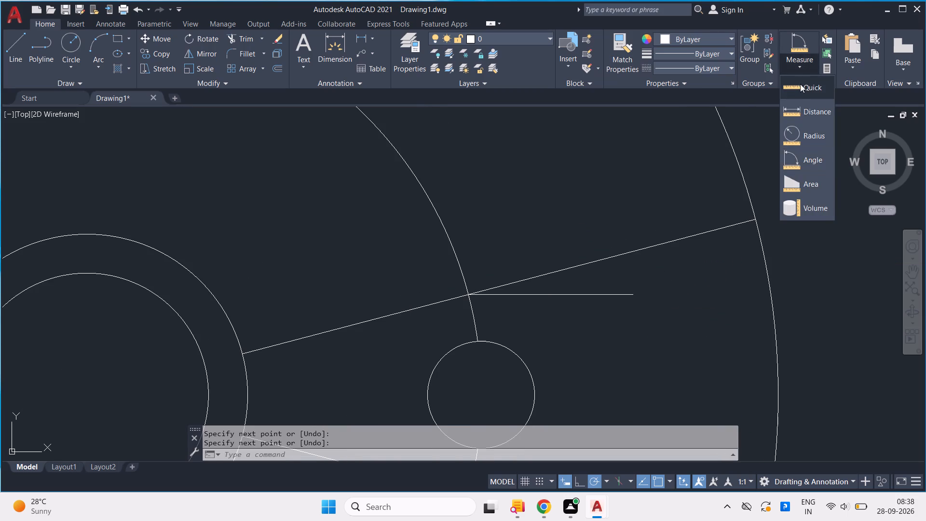
left_click(801, 86)
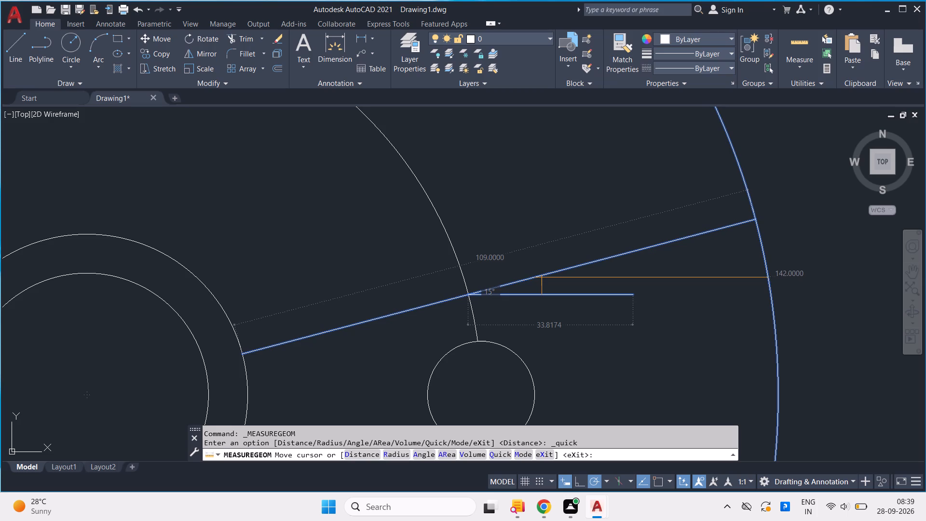
key("Escape")
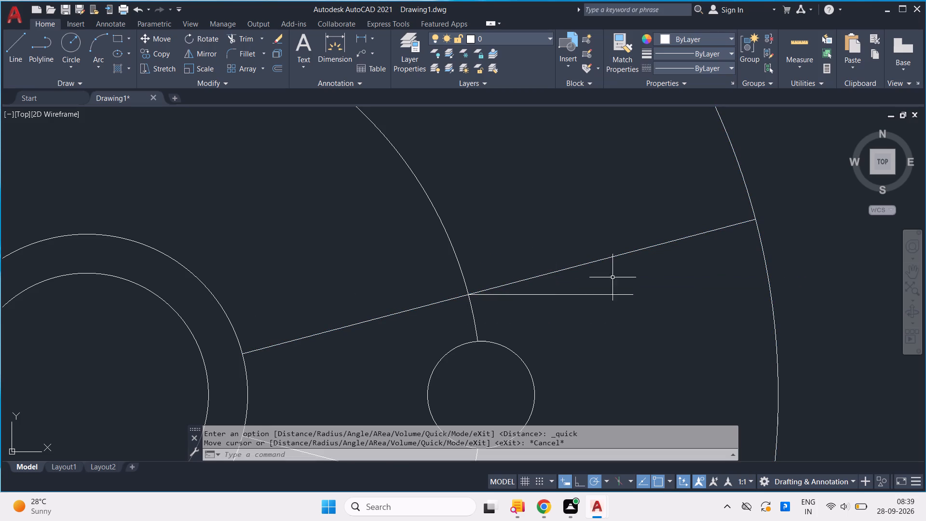
Draw a line from that same intersection, about 73 long and about 13° downward, crossing the 142-radius circle.
key("l")
key("Return")
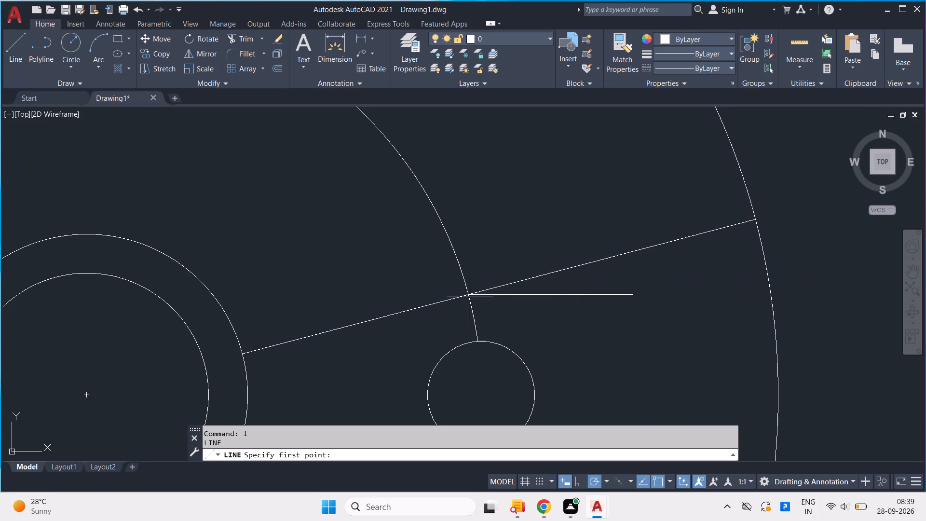
left_click(467, 297)
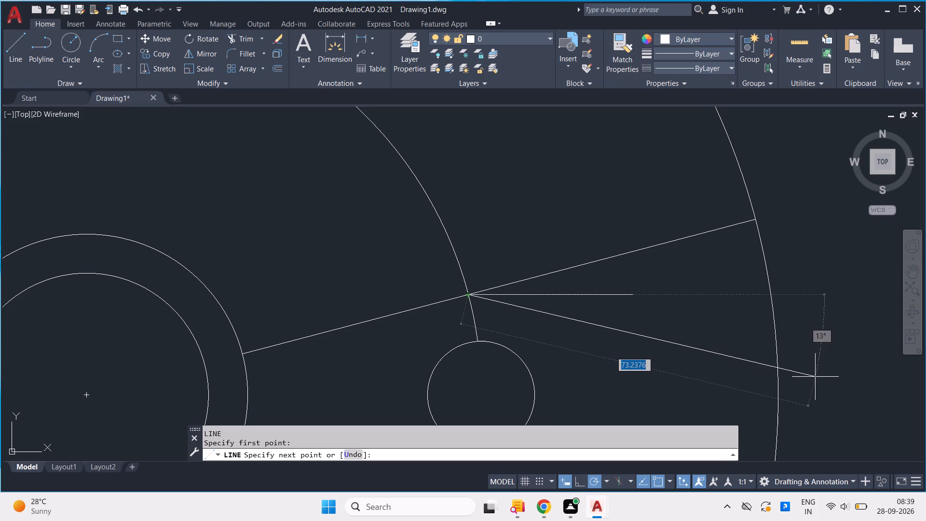
left_click(816, 382)
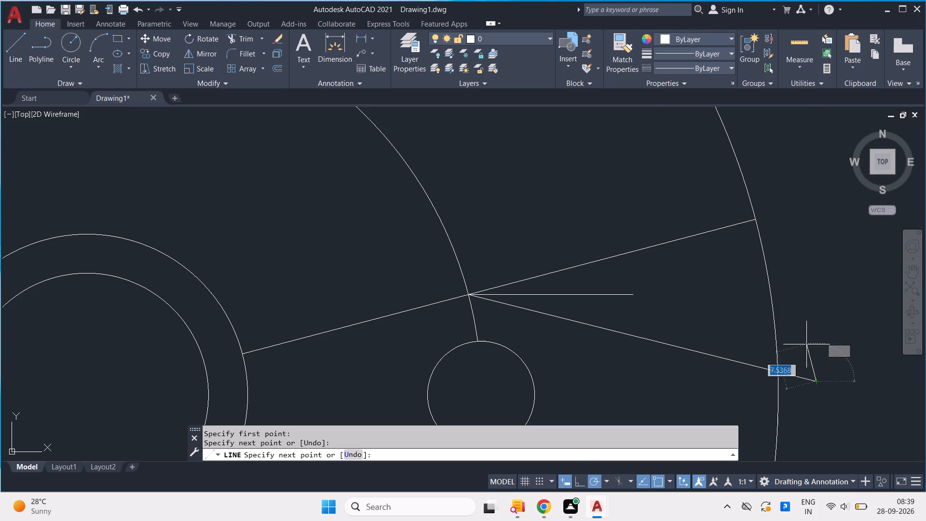
key("space")
Trim off the upper line's extension beyond the 81-radius circle, the horizontal reference line, and the downward-sloping line's end beyond the 142-radius circle.
scroll(788, 318, "up", 2)
scroll(788, 318, "down", 3)
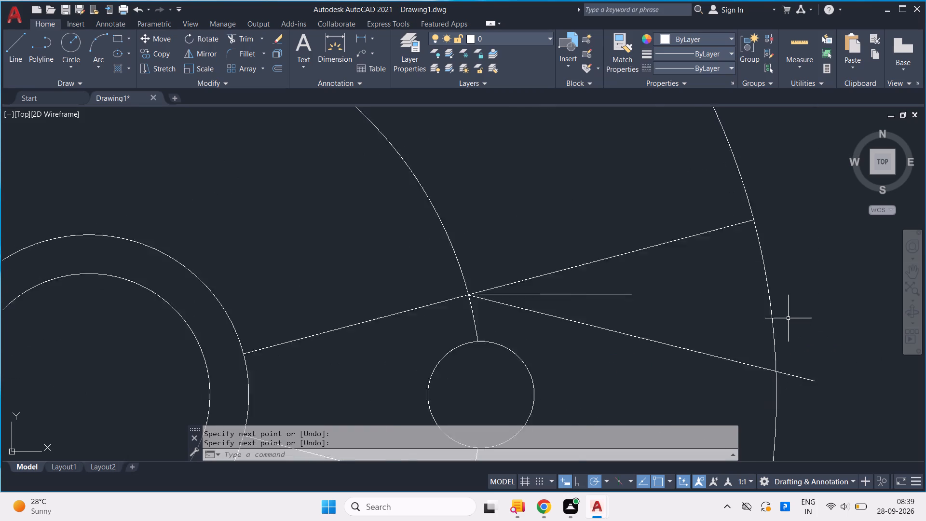
scroll(788, 318, "down", 1)
type("tr")
key("Return")
left_click_drag(740, 278, 729, 288)
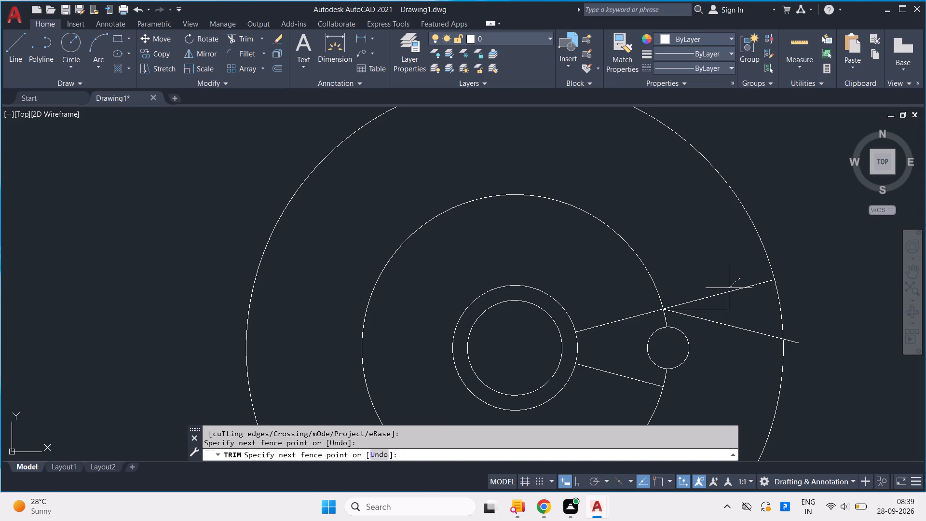
left_click_drag(729, 288, 722, 313)
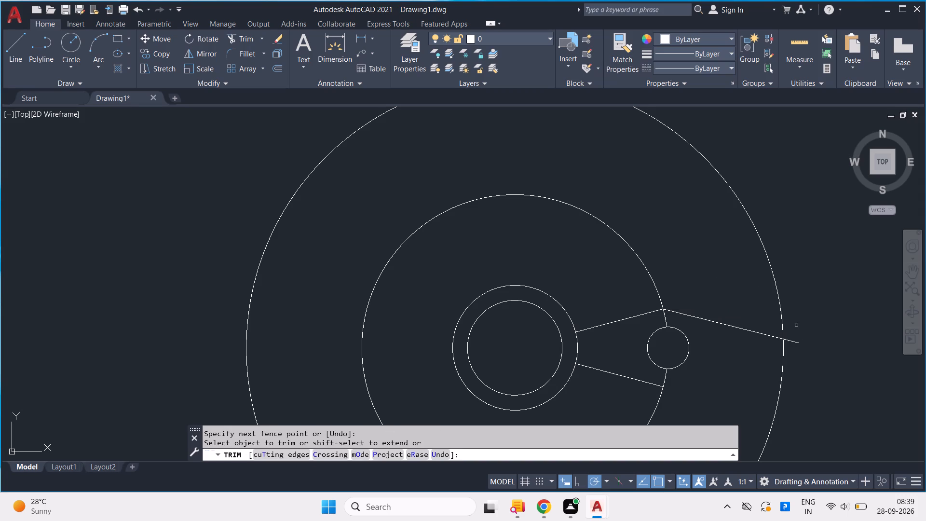
left_click_drag(798, 334, 792, 356)
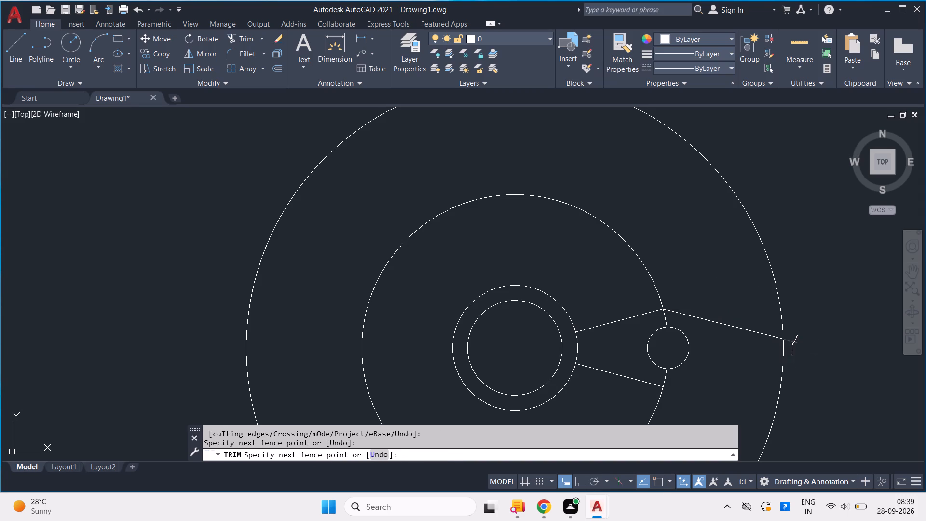
key("Escape")
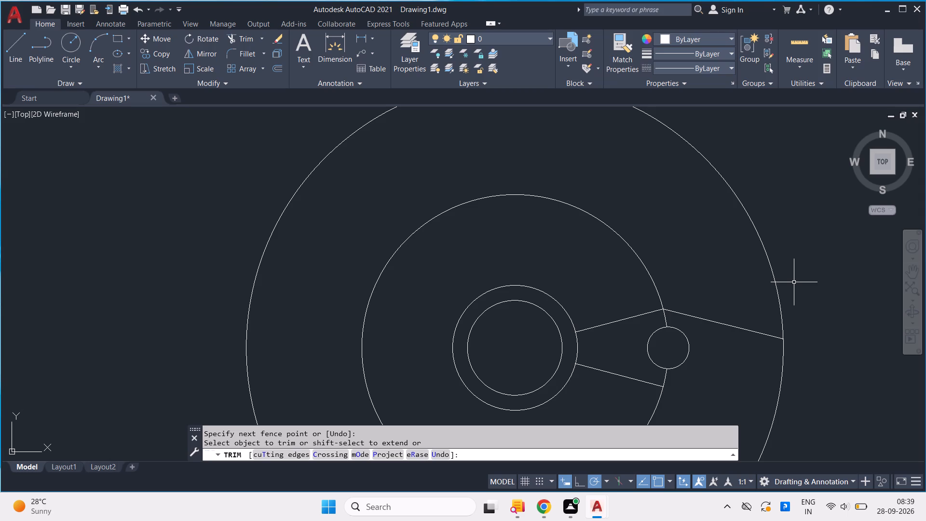
Mirror the downward-sloping line about the horizontal axis through the common circle centre, keeping the original.
left_click(757, 337)
left_click(716, 295)
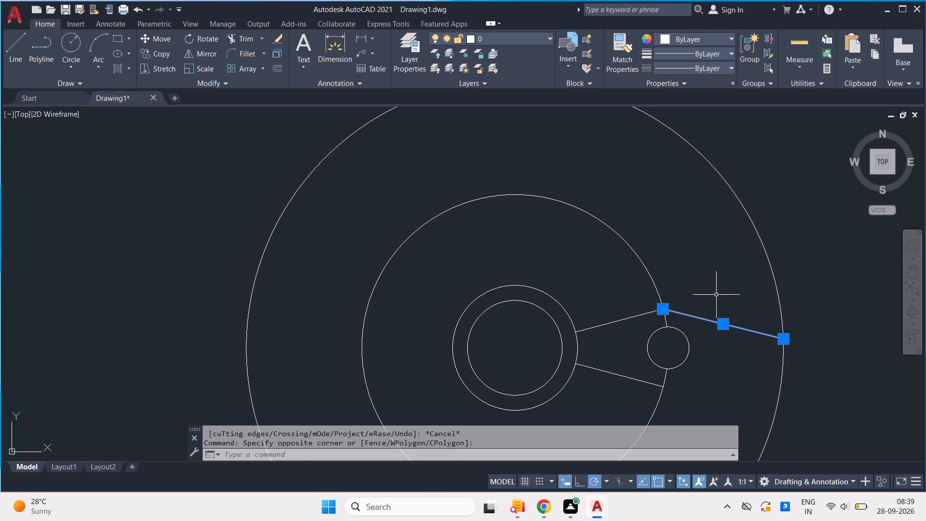
type("mi")
key("Return")
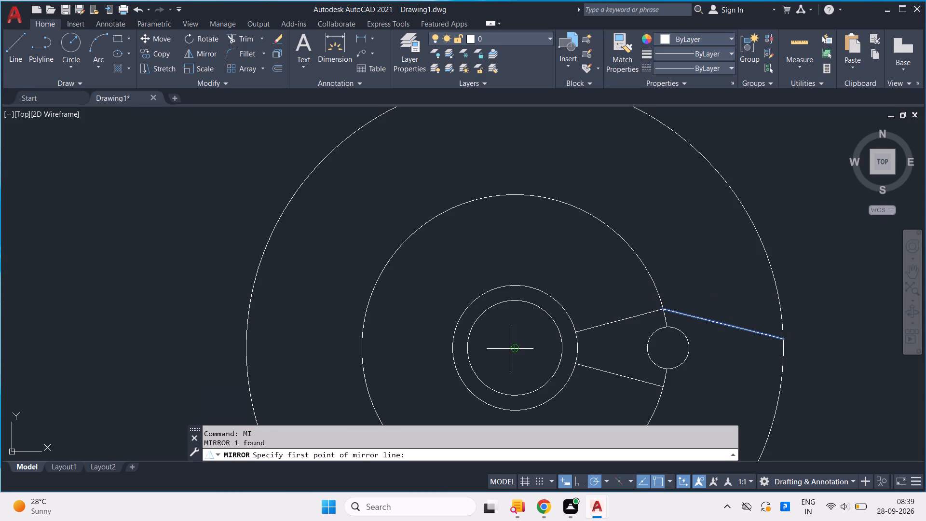
left_click(511, 349)
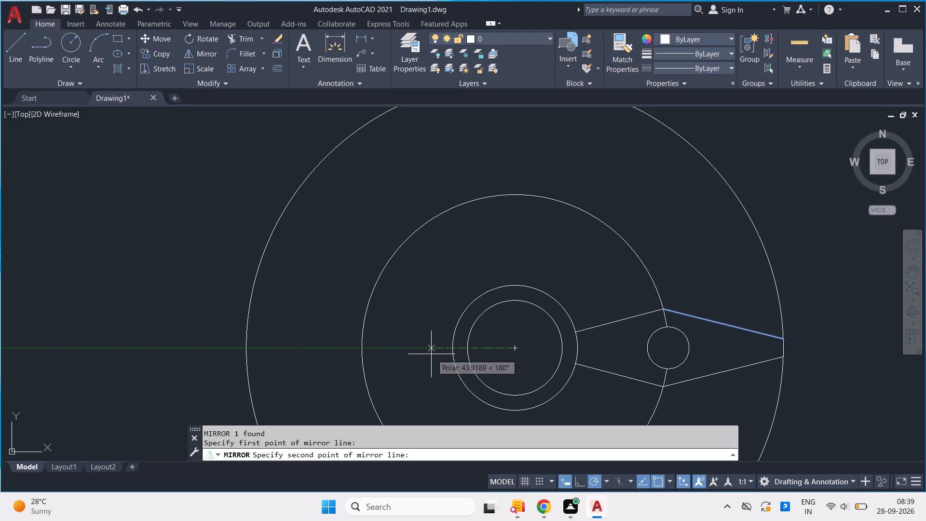
left_click(422, 354)
key("Return")
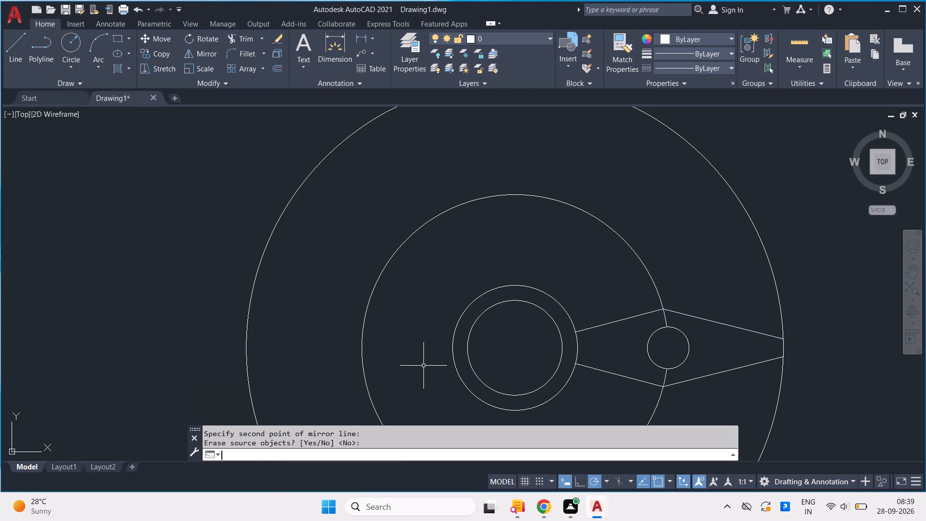
Draw a circle of radius 45 centred on the common centre of the concentric circles.
scroll(666, 357, "up", 2)
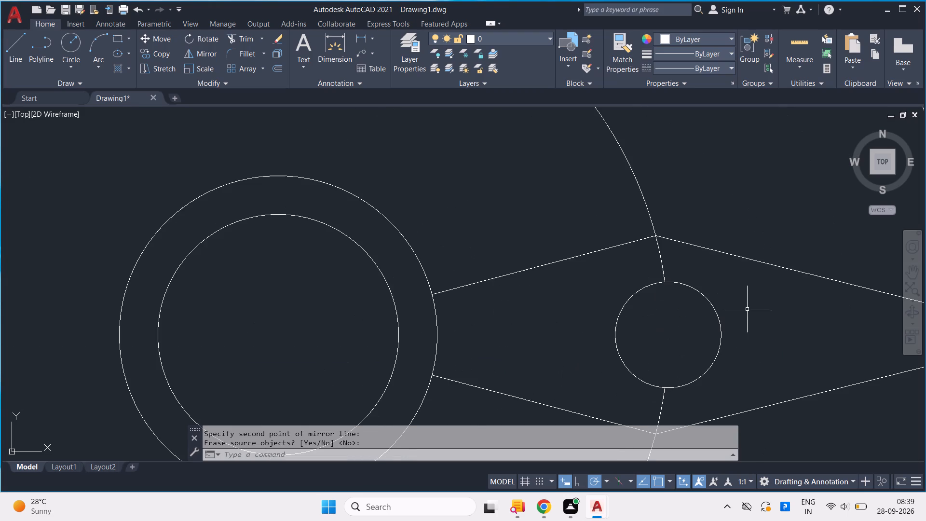
scroll(749, 305, "down", 1)
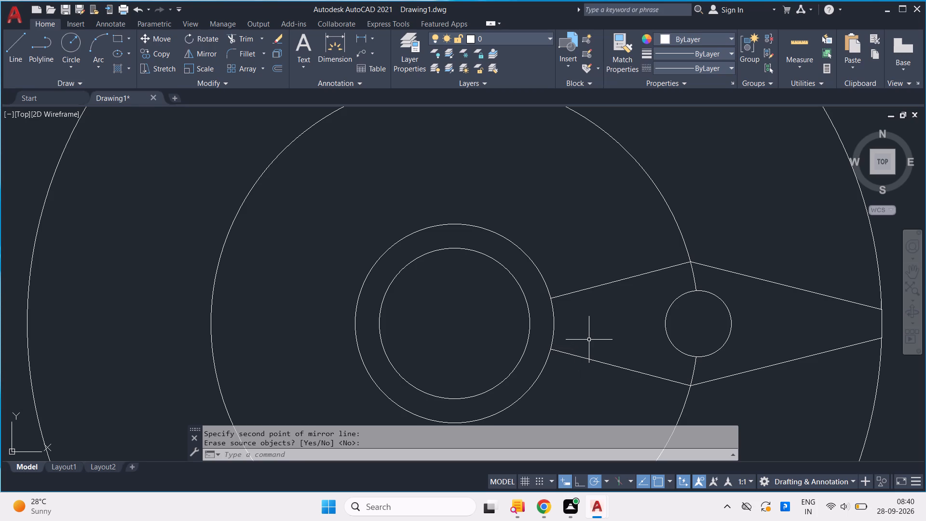
scroll(589, 340, "down", 1)
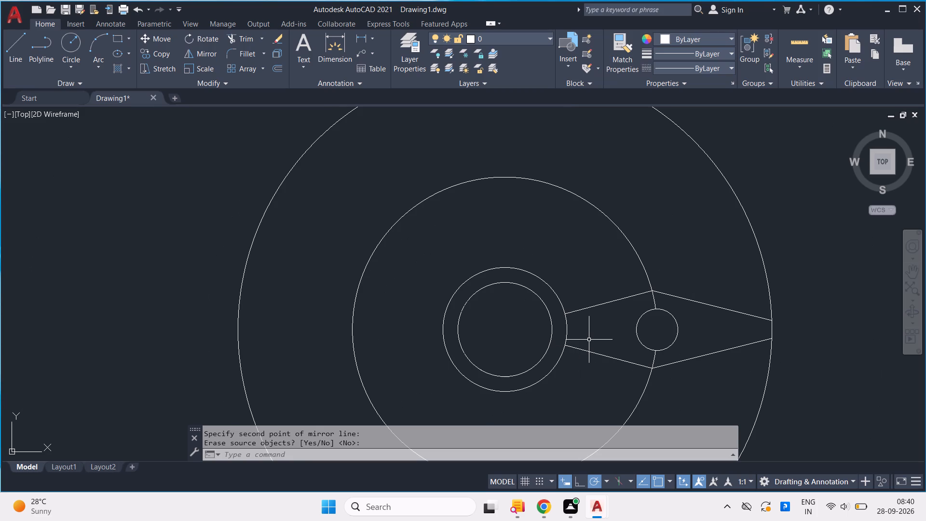
key("c")
key("Return")
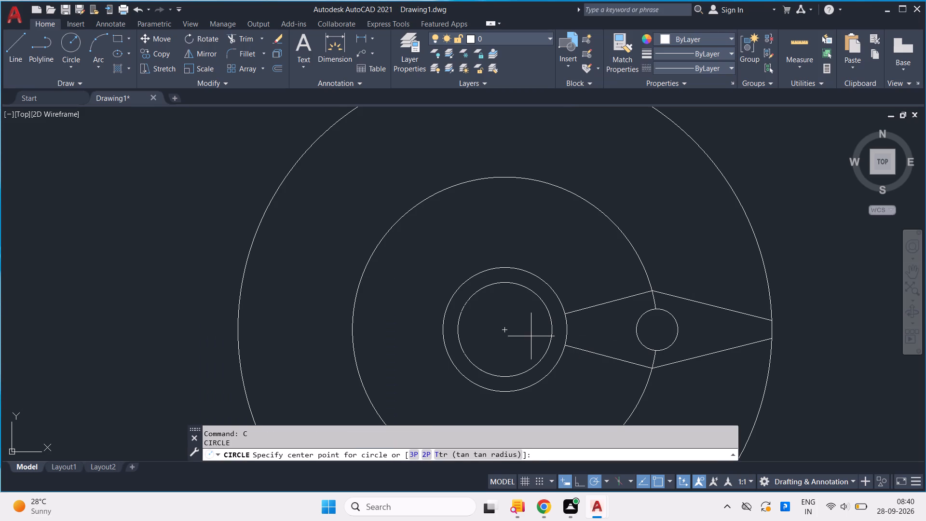
left_click(504, 325)
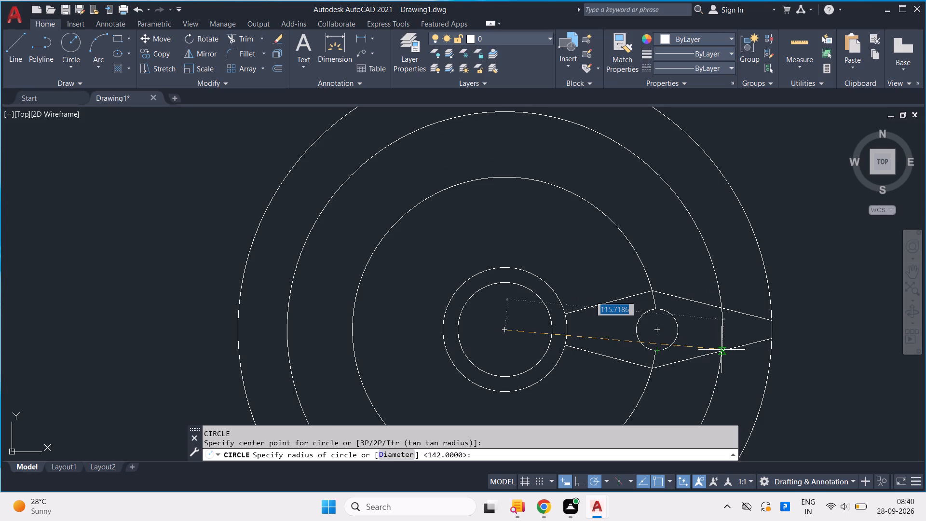
type("45")
key("Return")
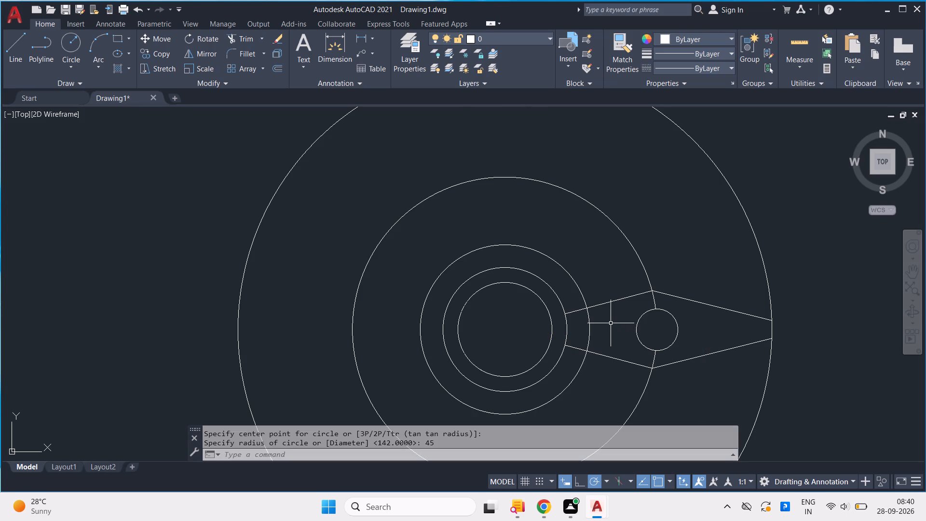
Trim the two sloped lines inside the 45-radius circle, and trim that circle to the short arc between them.
type("tr")
key("Return")
left_click_drag(575, 303, 577, 314)
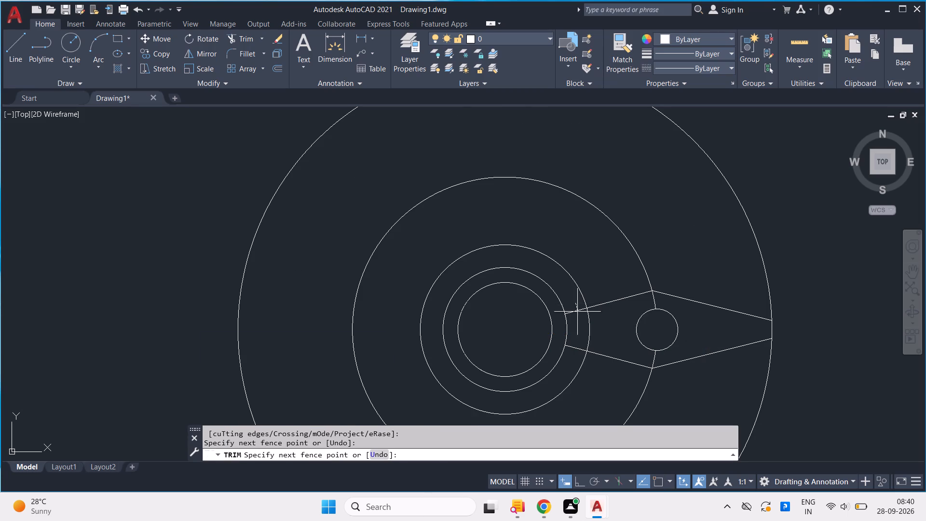
left_click_drag(577, 314, 573, 354)
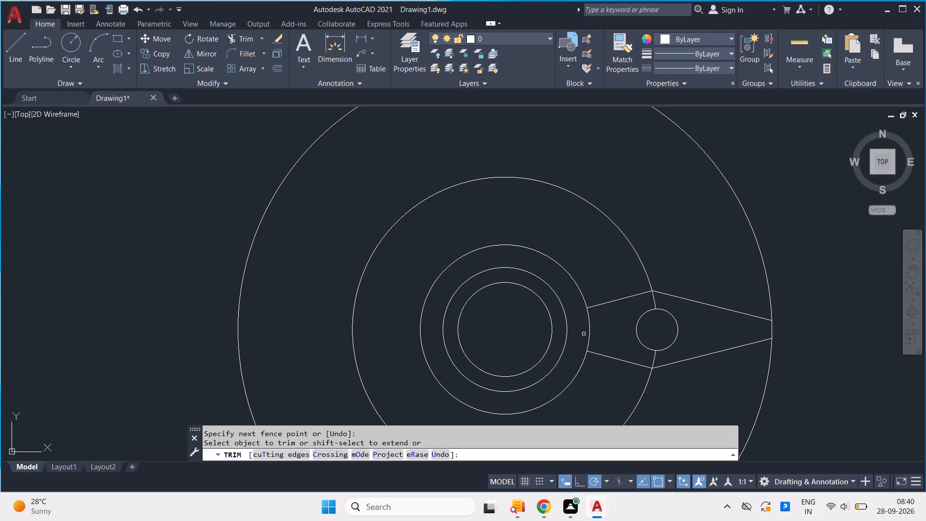
left_click(581, 292)
key("Escape")
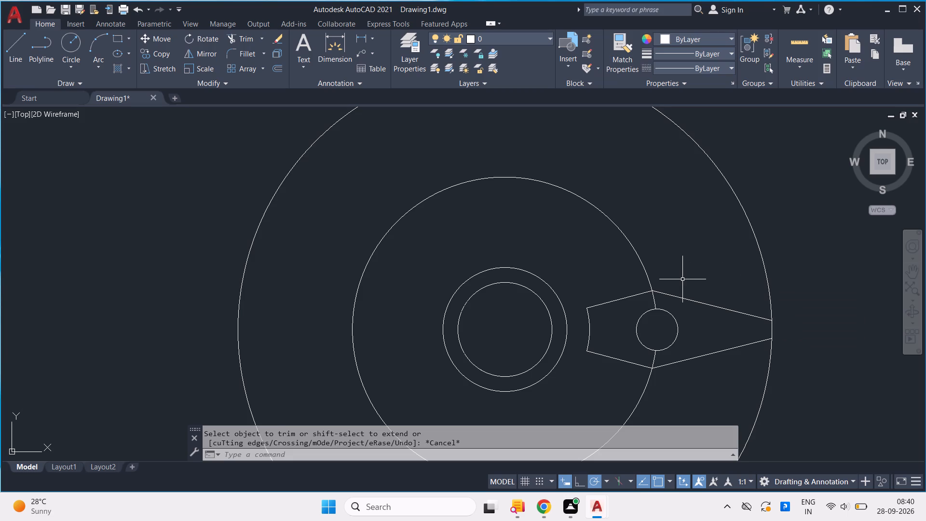
Trim the 142-radius circle to the short arc between the ends of the two outer sloped lines.
type("tr")
key("Return")
left_click_drag(718, 265, 745, 255)
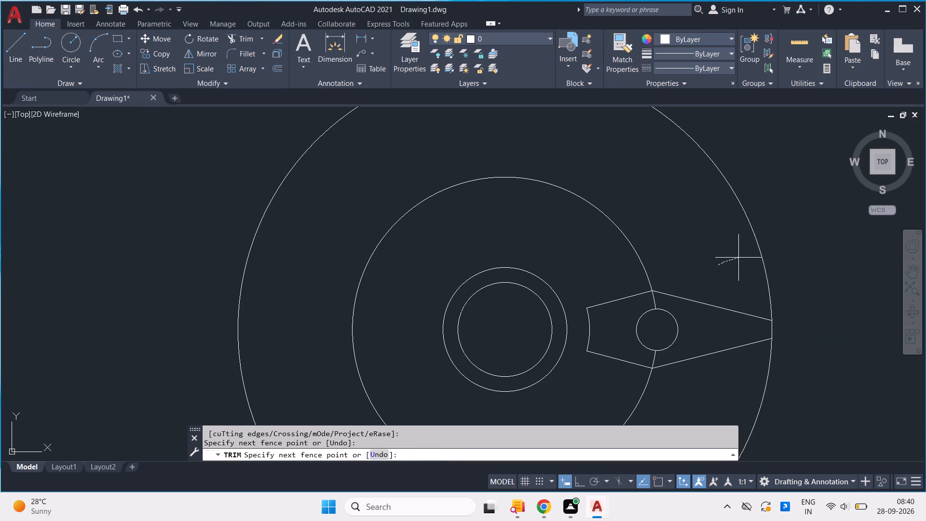
left_click_drag(745, 255, 784, 242)
key("Escape")
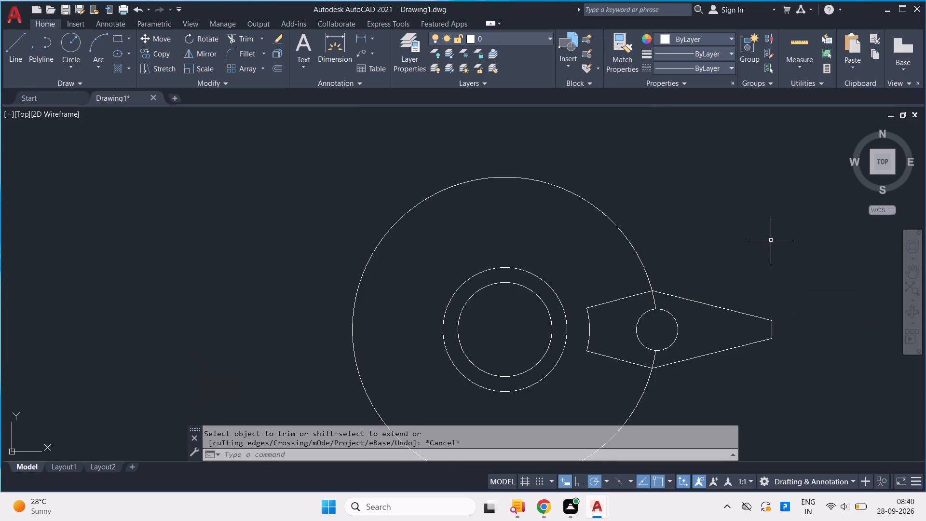
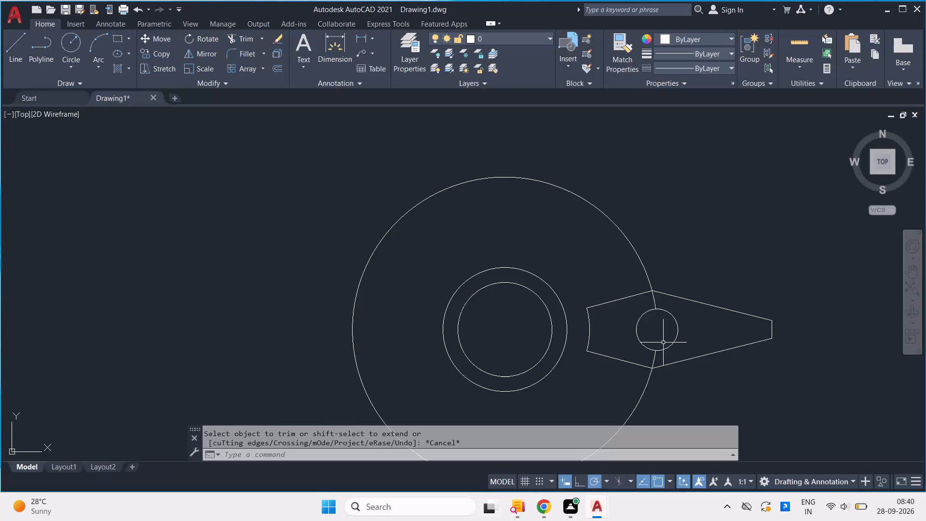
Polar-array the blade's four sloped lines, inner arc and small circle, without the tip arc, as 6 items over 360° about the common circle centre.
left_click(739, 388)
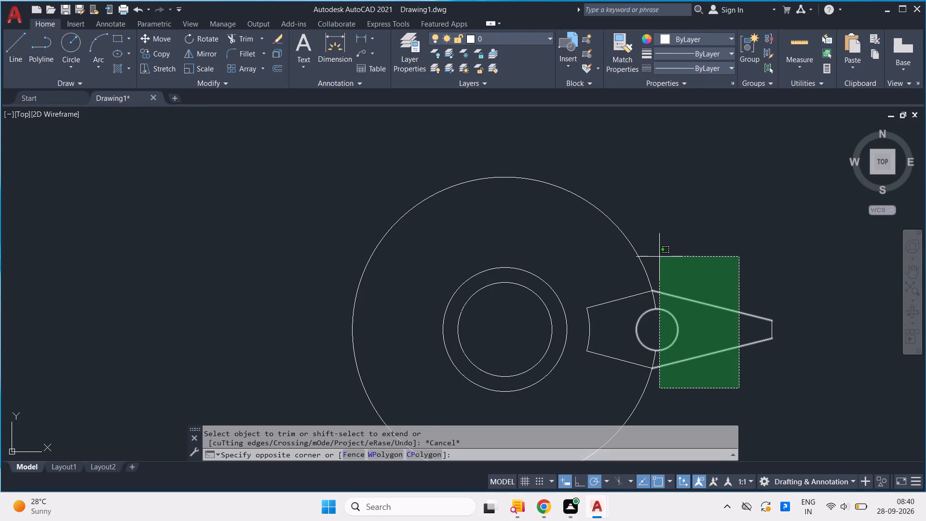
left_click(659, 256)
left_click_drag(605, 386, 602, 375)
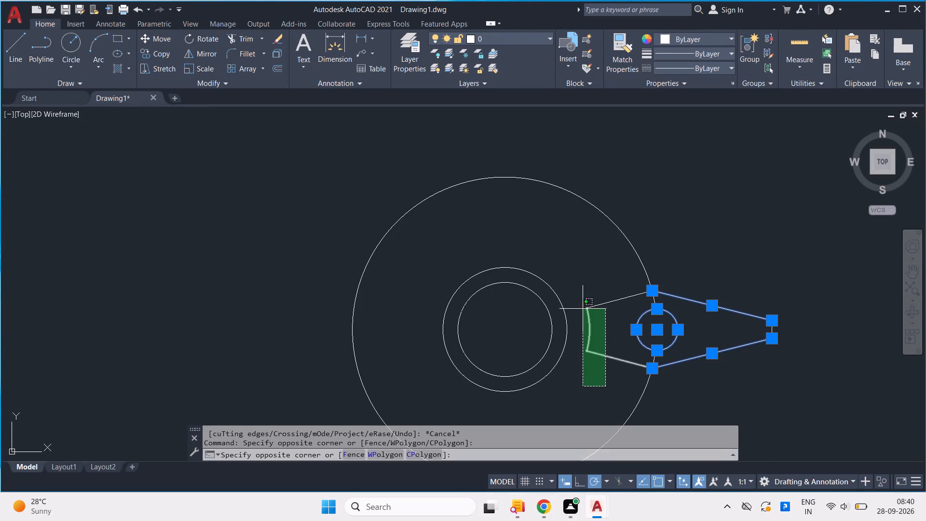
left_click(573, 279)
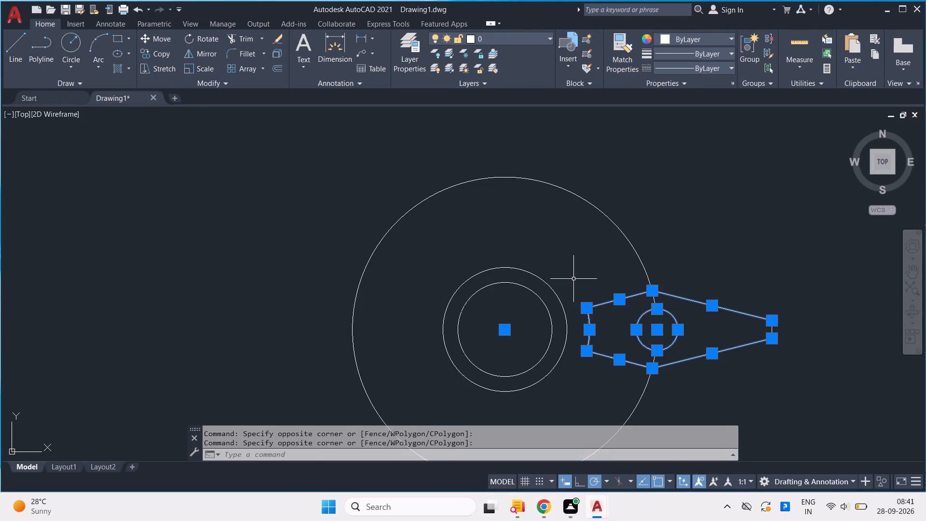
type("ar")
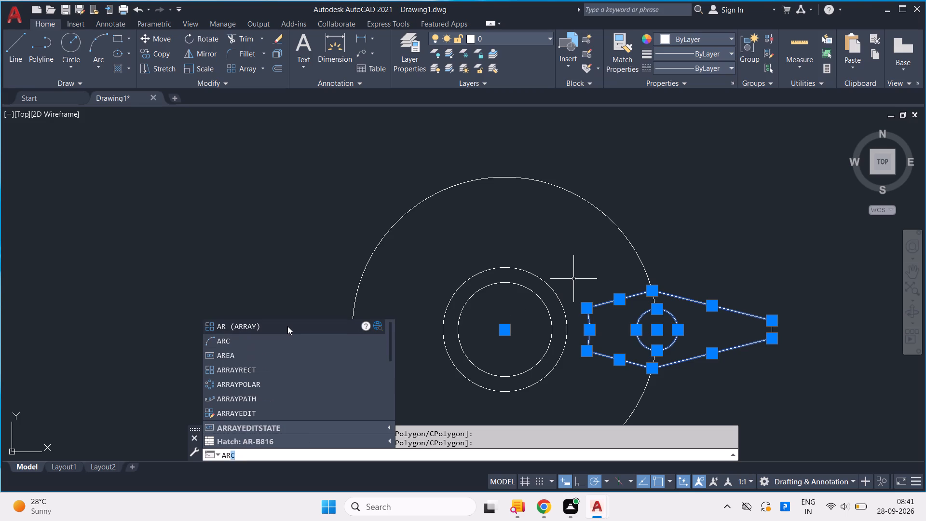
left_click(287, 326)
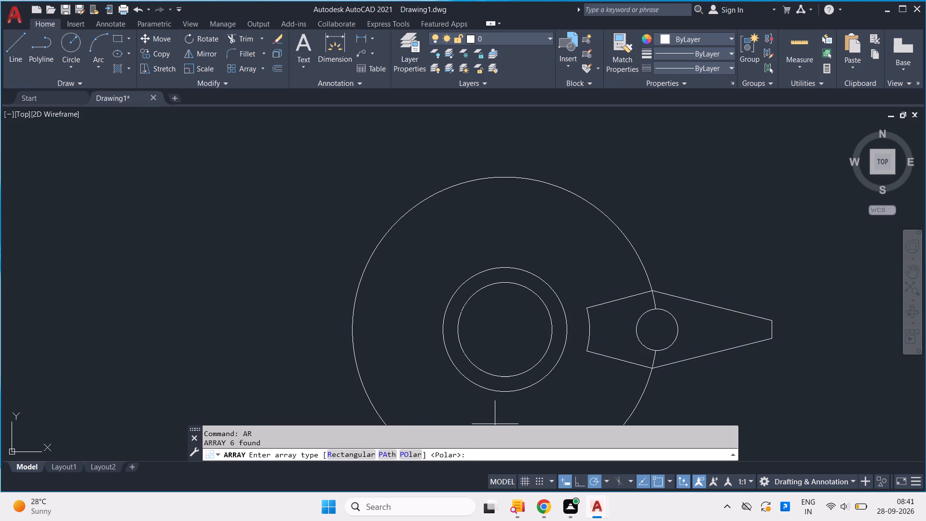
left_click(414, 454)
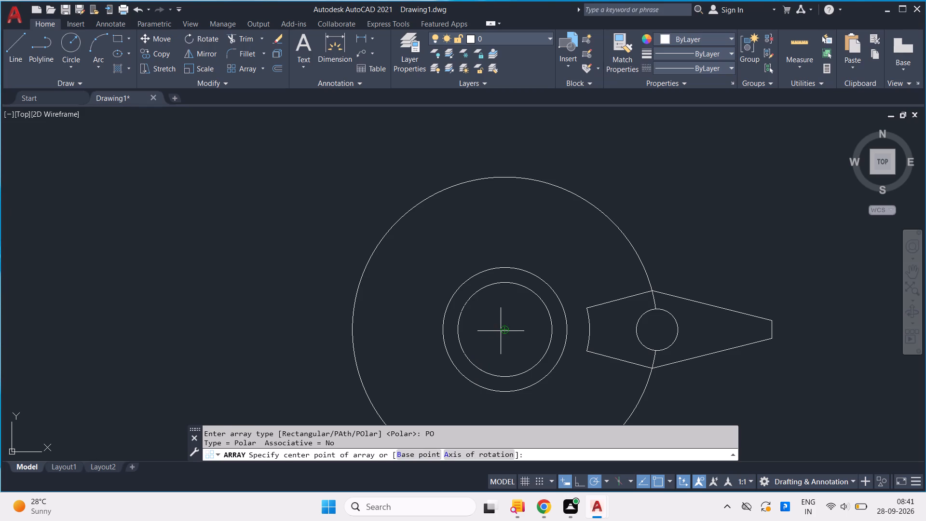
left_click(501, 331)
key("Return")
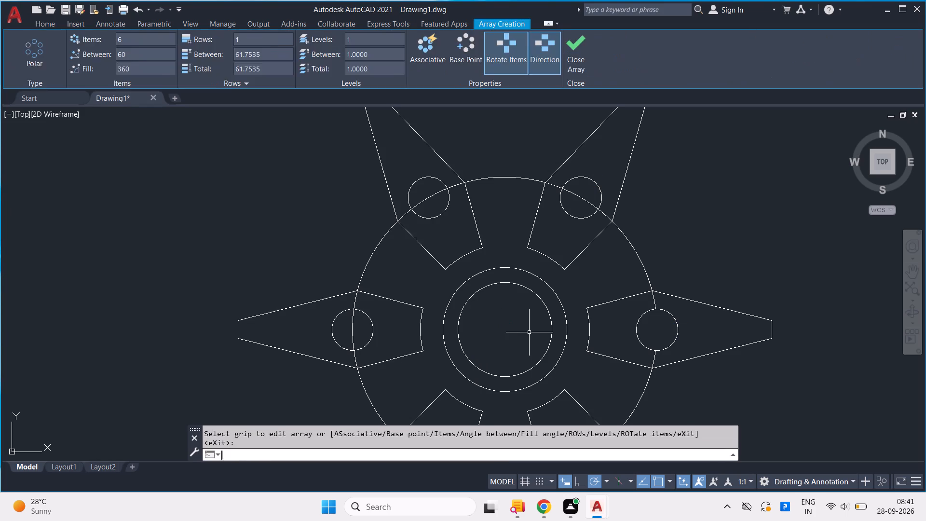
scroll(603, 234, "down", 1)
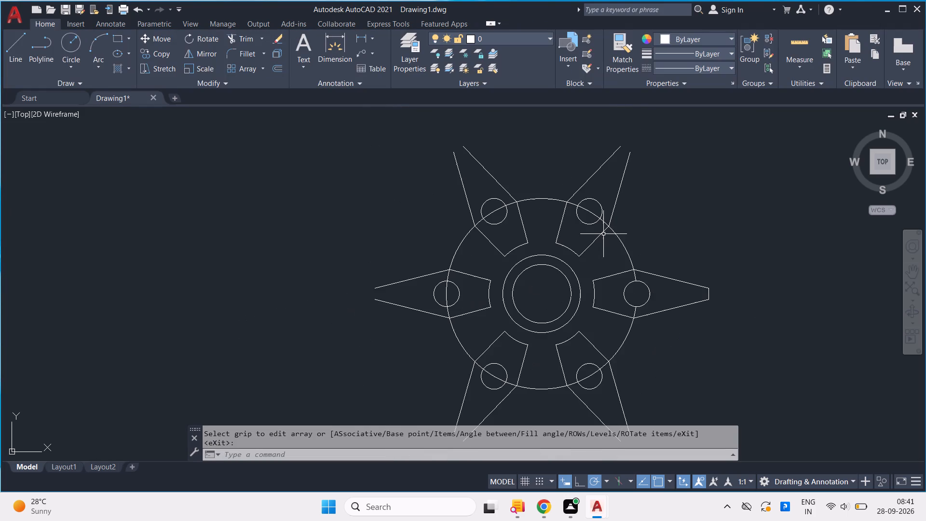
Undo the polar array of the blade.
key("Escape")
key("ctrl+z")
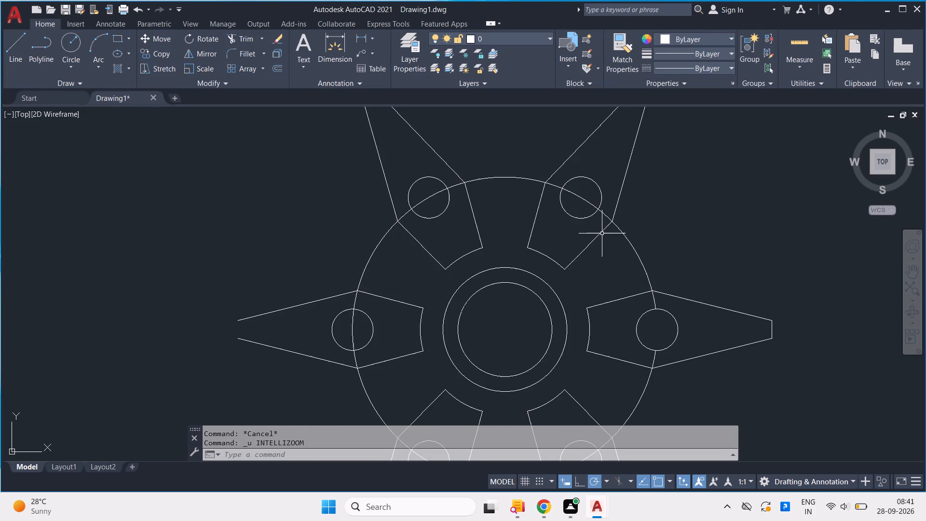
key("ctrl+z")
Polar-array the complete blade, including its tip arc and small circle, as 6 items over 360° about the common circle centre.
left_click_drag(789, 360, 775, 353)
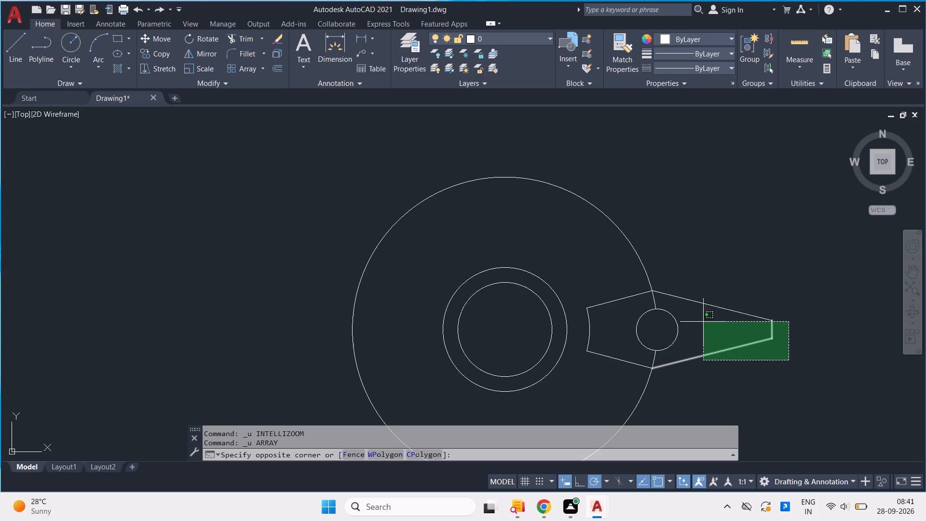
left_click(667, 256)
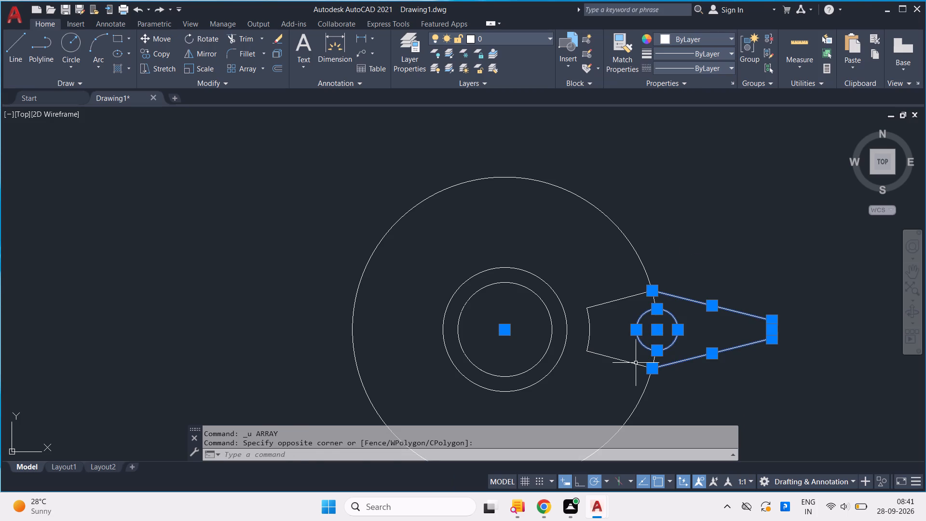
left_click(633, 367)
left_click(579, 281)
scroll(580, 281, "down", 1)
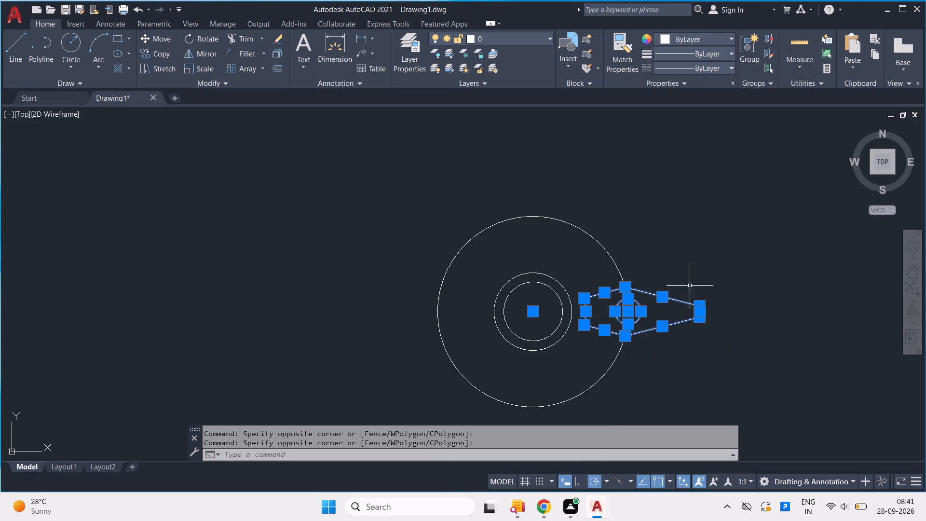
type("ar")
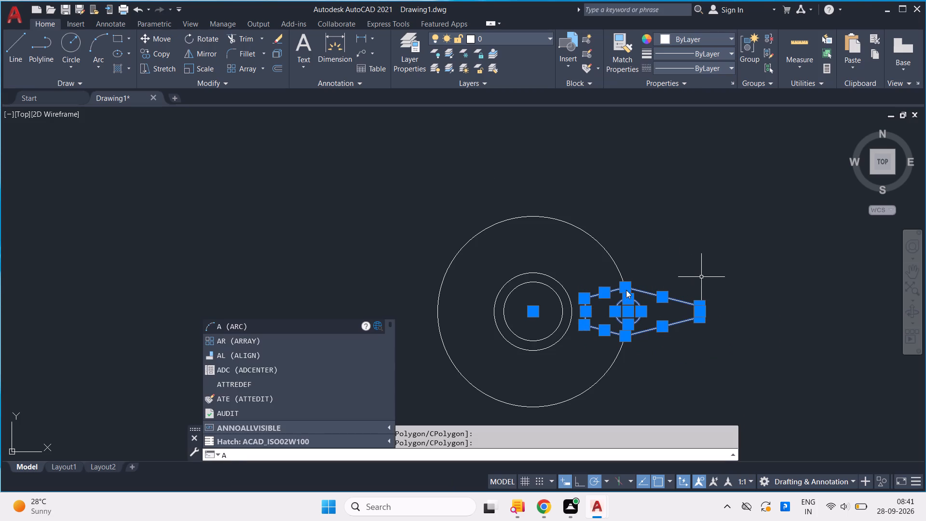
left_click(258, 332)
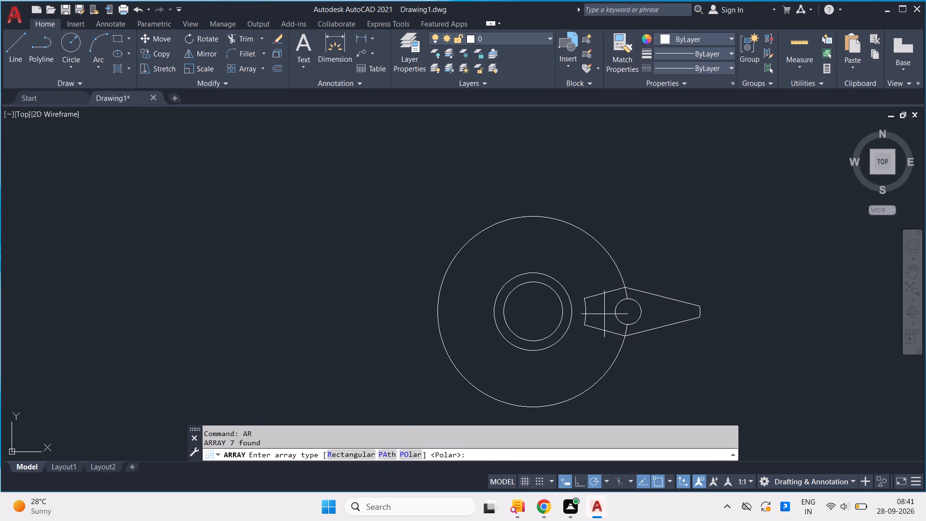
left_click(404, 455)
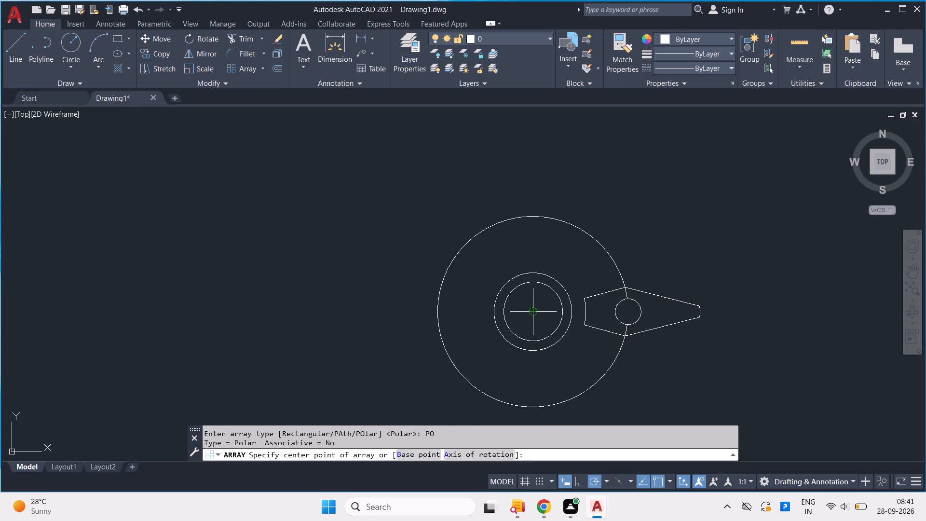
left_click(534, 312)
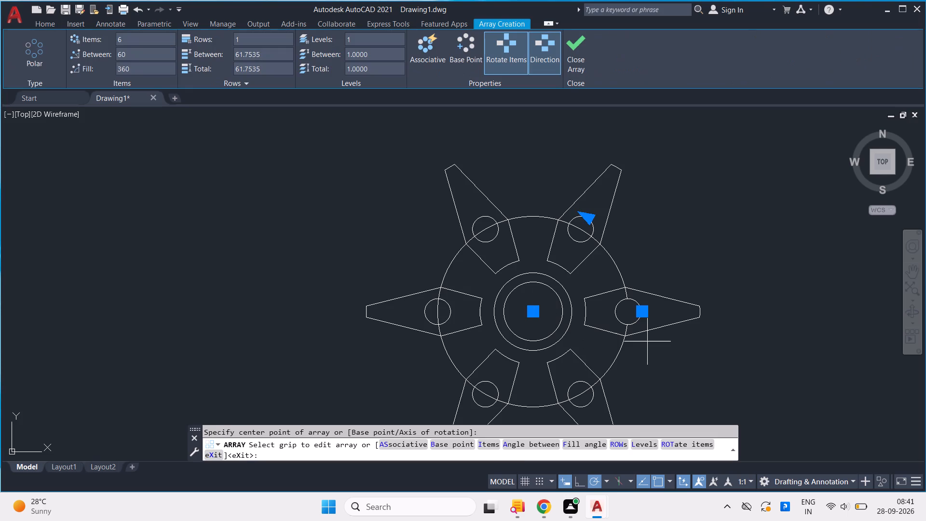
key("Return")
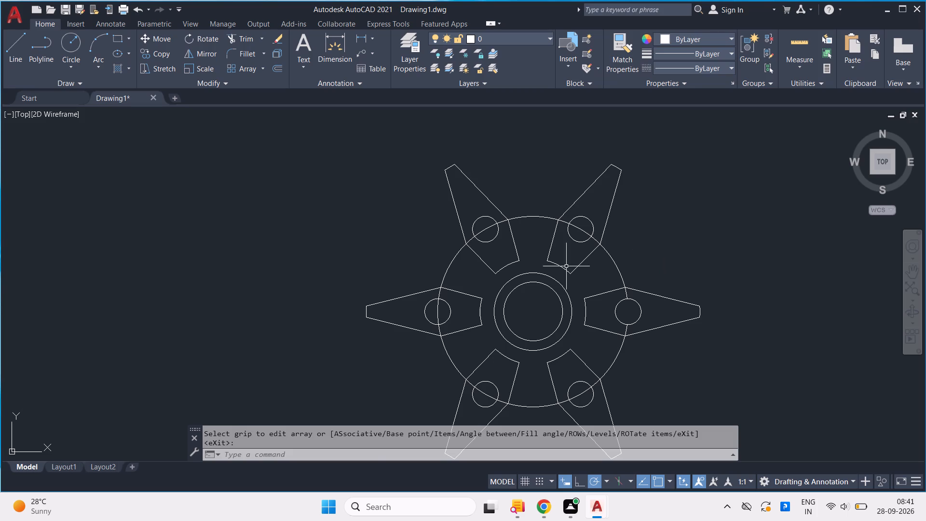
Examine the arrayed blades up close, especially the corners where their sloped lines meet the 81-radius circle.
scroll(546, 202, "up", 2)
scroll(702, 292, "up", 1)
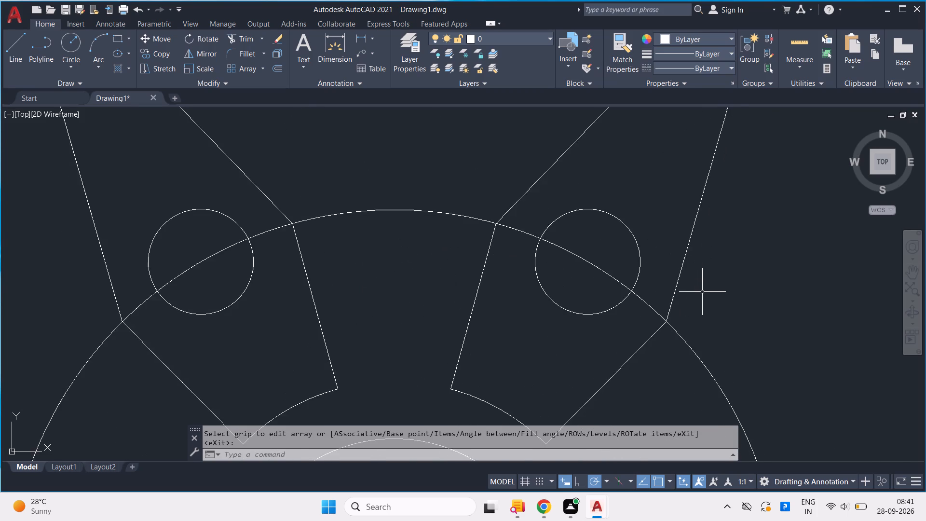
scroll(702, 292, "up", 1)
scroll(657, 339, "up", 5)
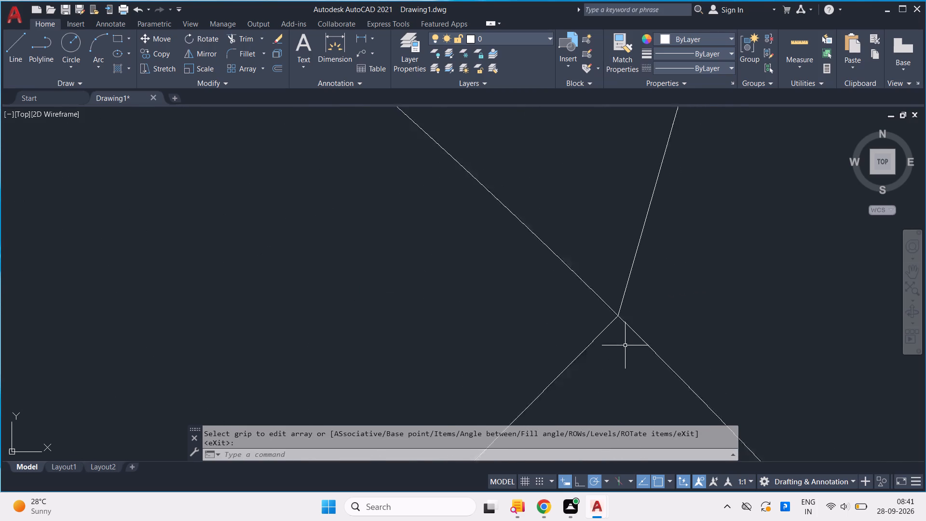
scroll(625, 345, "up", 2)
scroll(599, 268, "up", 2)
scroll(599, 267, "down", 13)
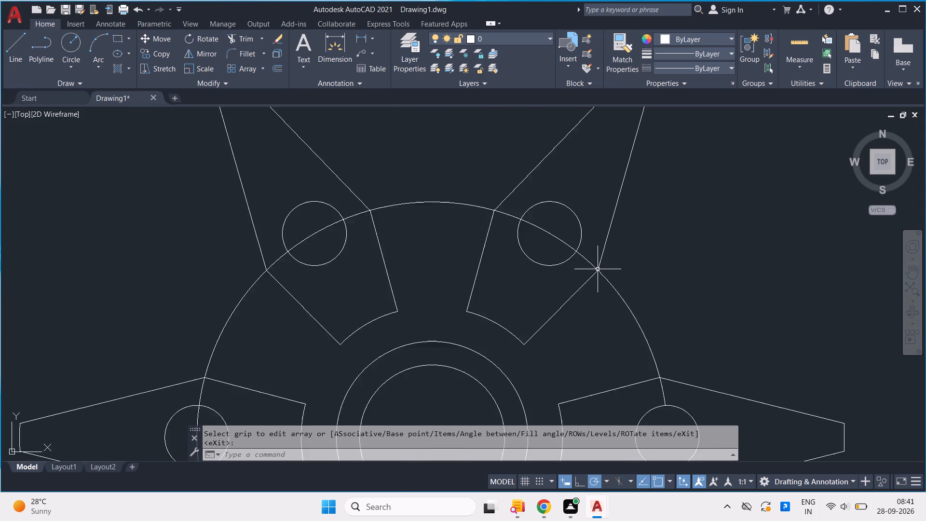
scroll(598, 268, "down", 4)
scroll(596, 277, "up", 3)
scroll(594, 289, "down", 3)
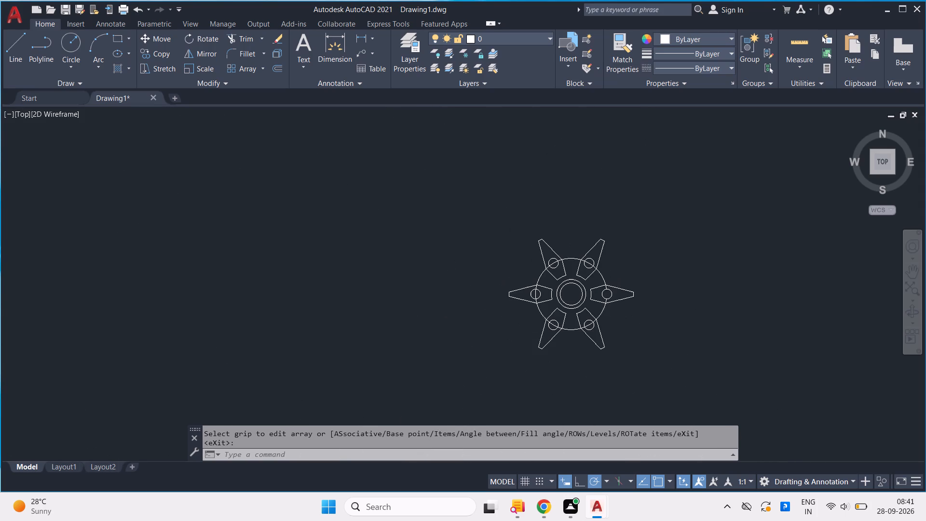
scroll(594, 289, "up", 4)
scroll(594, 289, "down", 1)
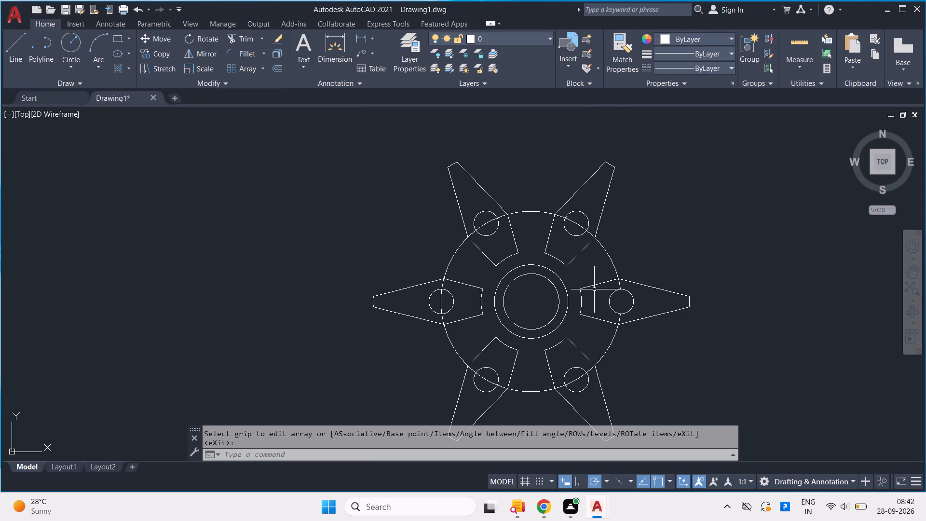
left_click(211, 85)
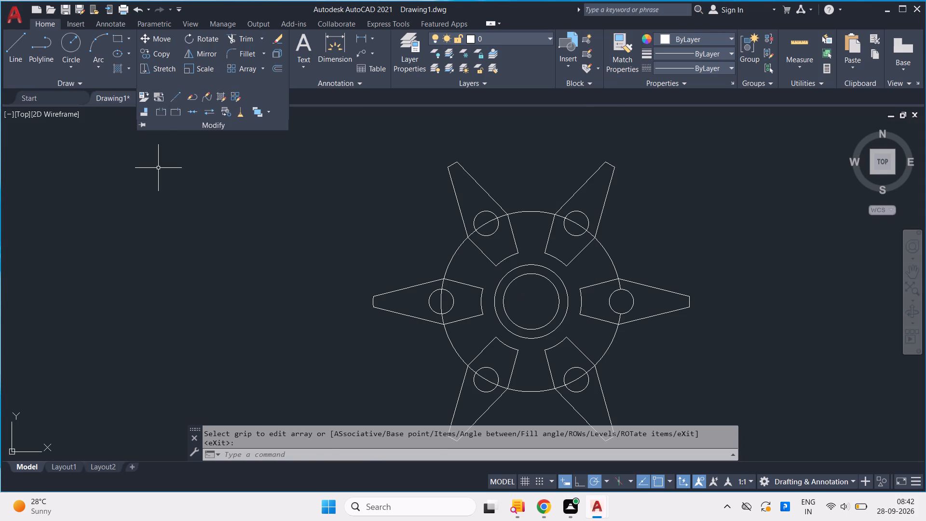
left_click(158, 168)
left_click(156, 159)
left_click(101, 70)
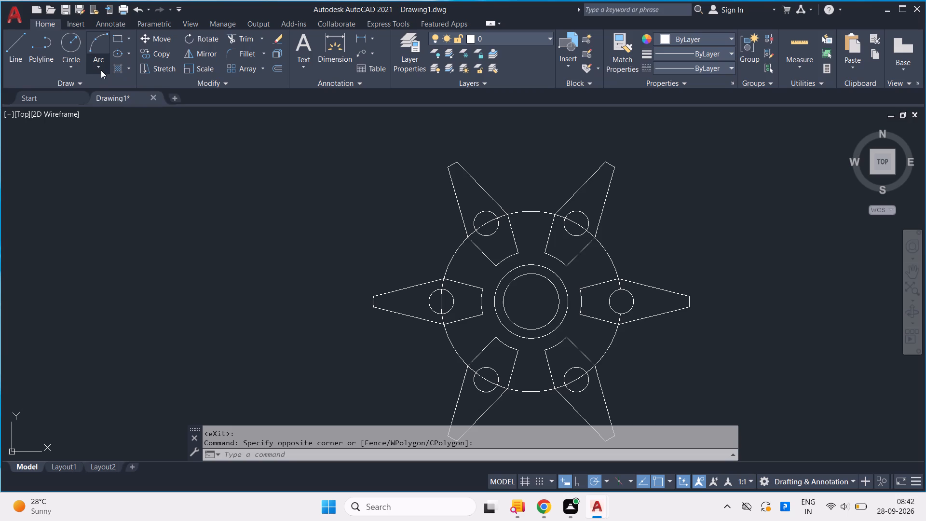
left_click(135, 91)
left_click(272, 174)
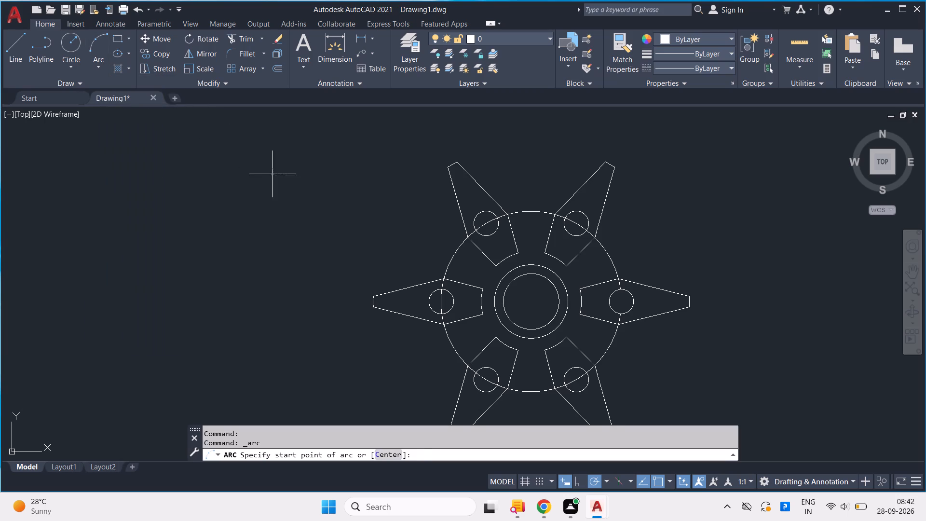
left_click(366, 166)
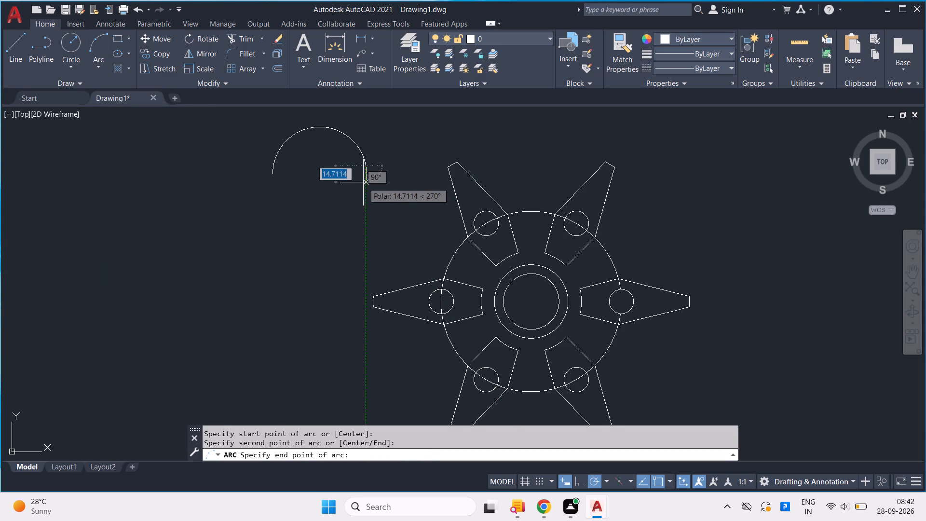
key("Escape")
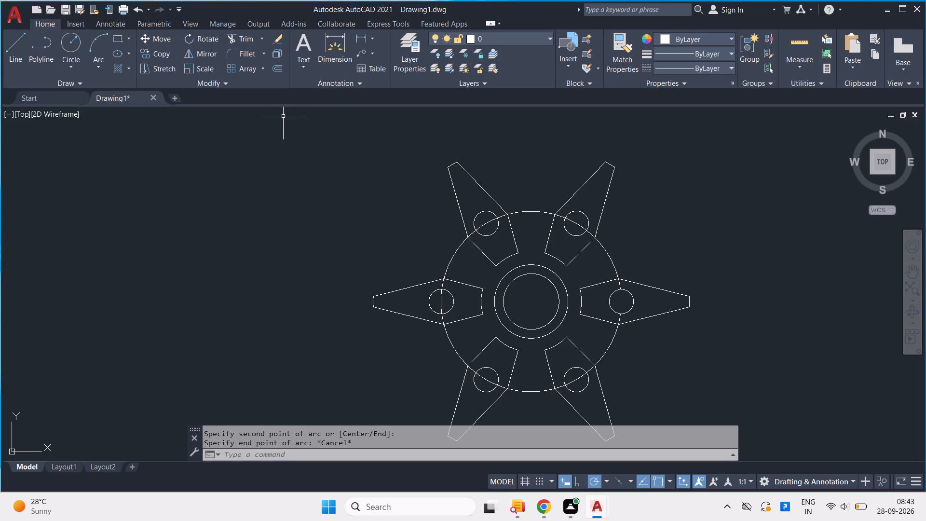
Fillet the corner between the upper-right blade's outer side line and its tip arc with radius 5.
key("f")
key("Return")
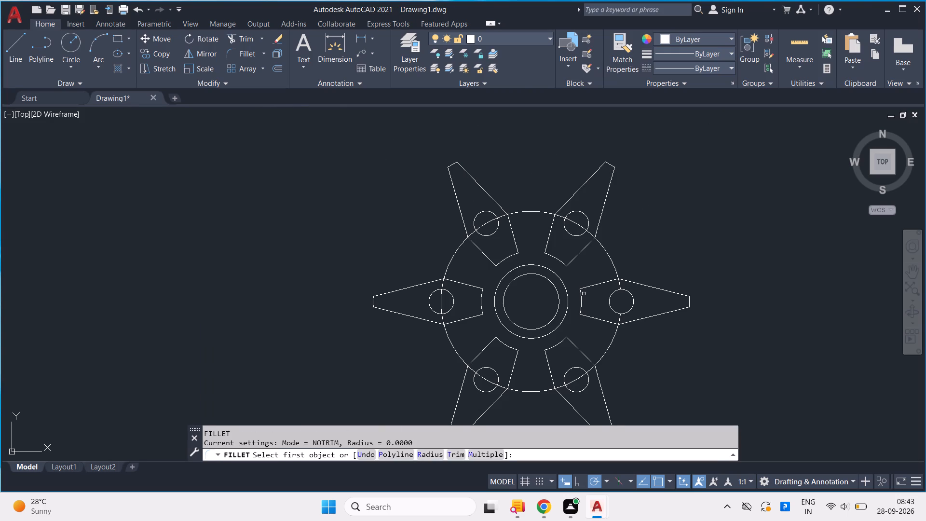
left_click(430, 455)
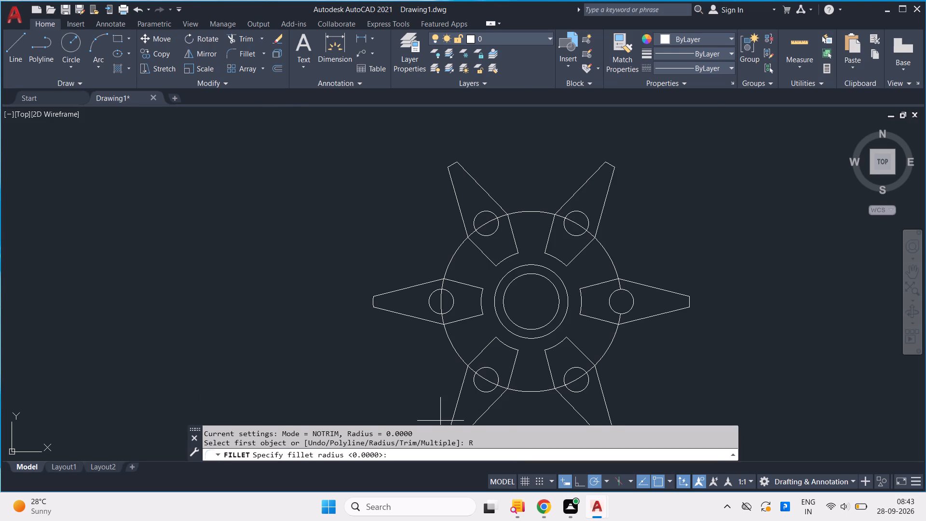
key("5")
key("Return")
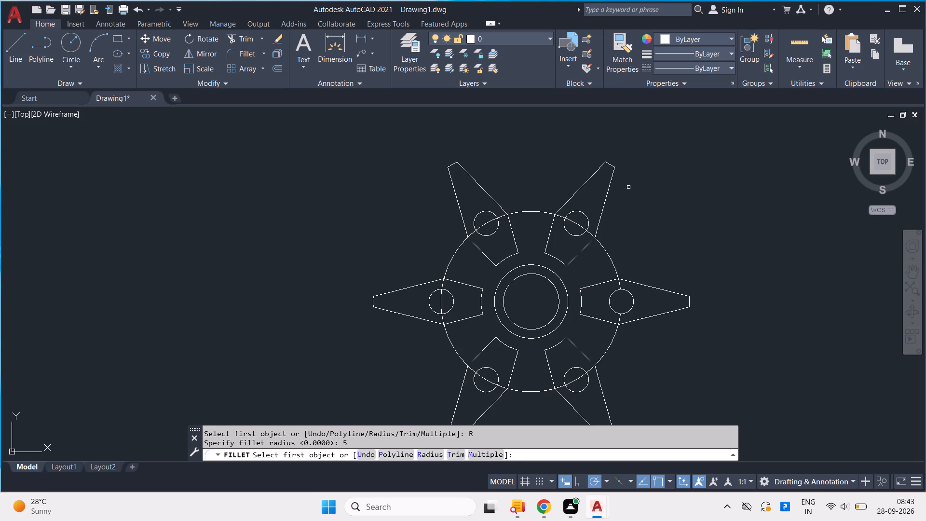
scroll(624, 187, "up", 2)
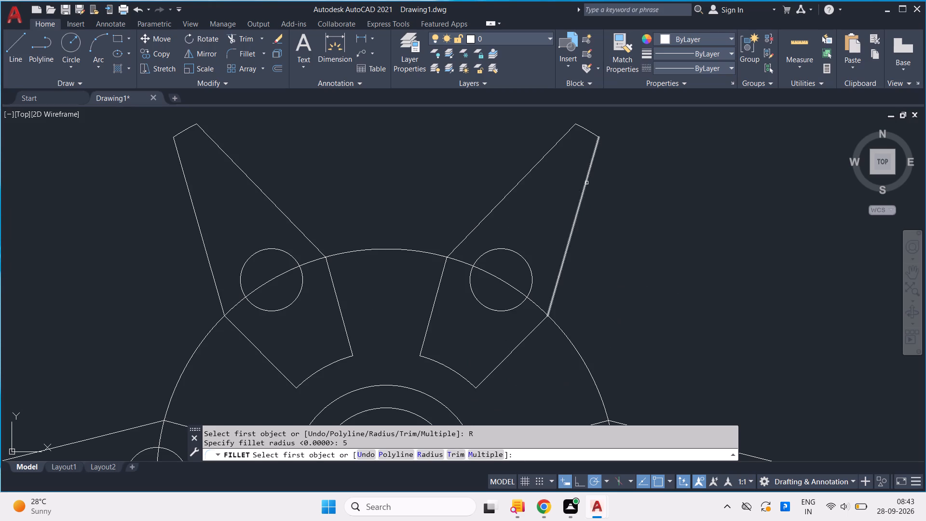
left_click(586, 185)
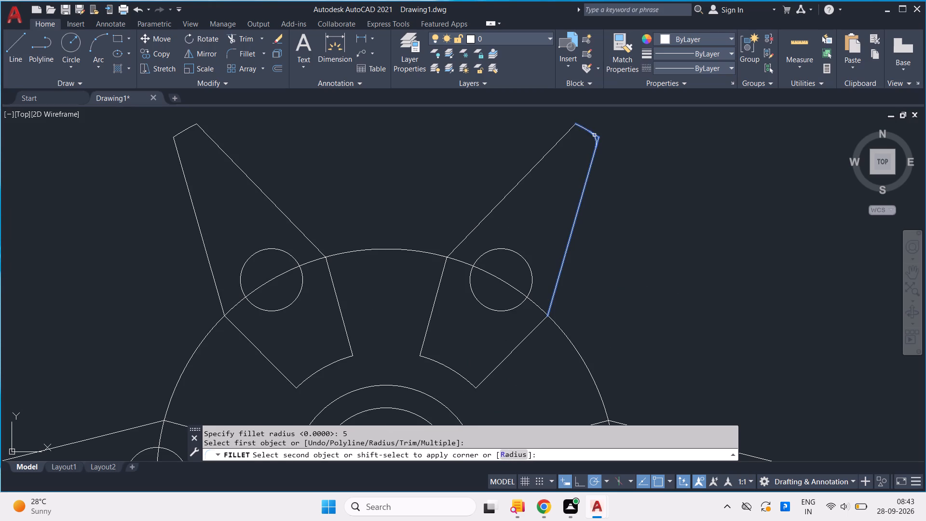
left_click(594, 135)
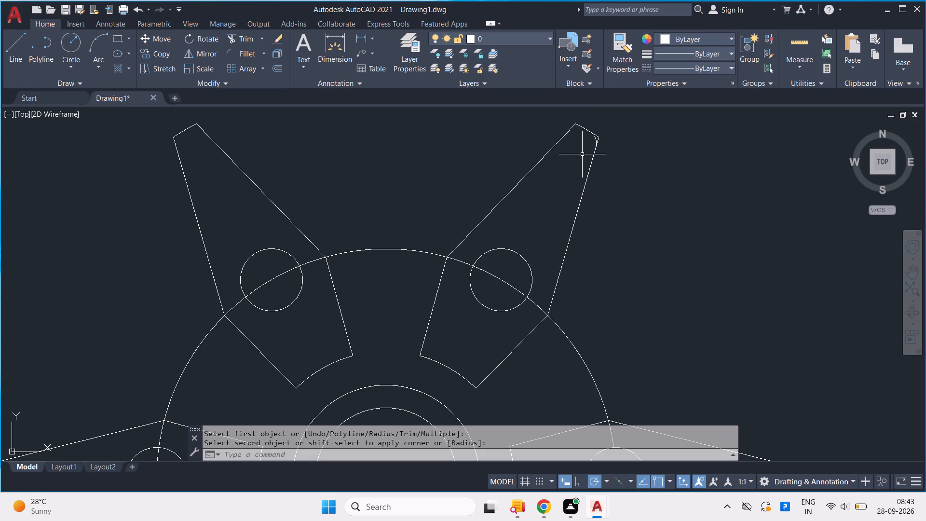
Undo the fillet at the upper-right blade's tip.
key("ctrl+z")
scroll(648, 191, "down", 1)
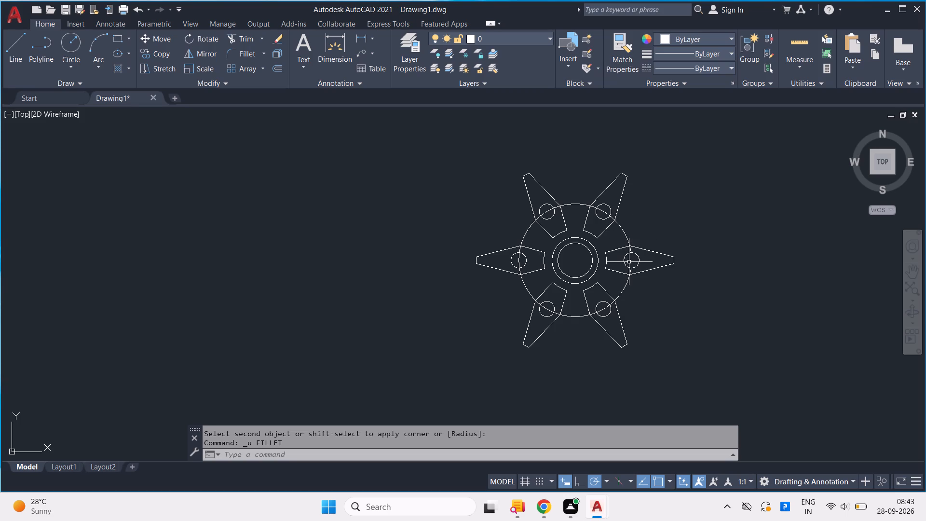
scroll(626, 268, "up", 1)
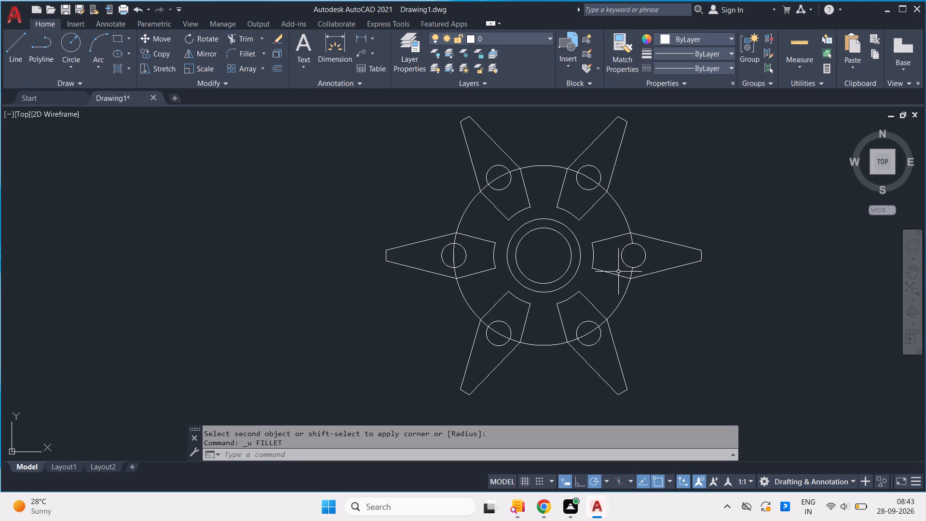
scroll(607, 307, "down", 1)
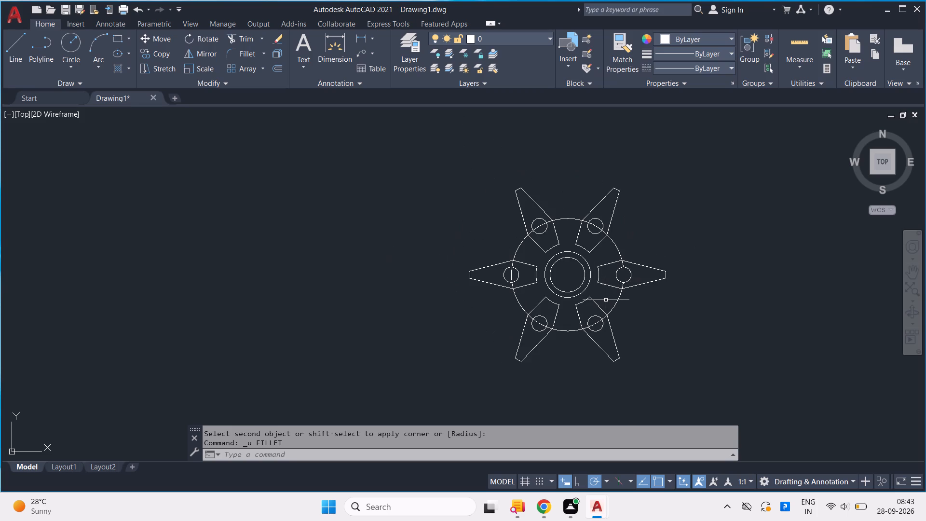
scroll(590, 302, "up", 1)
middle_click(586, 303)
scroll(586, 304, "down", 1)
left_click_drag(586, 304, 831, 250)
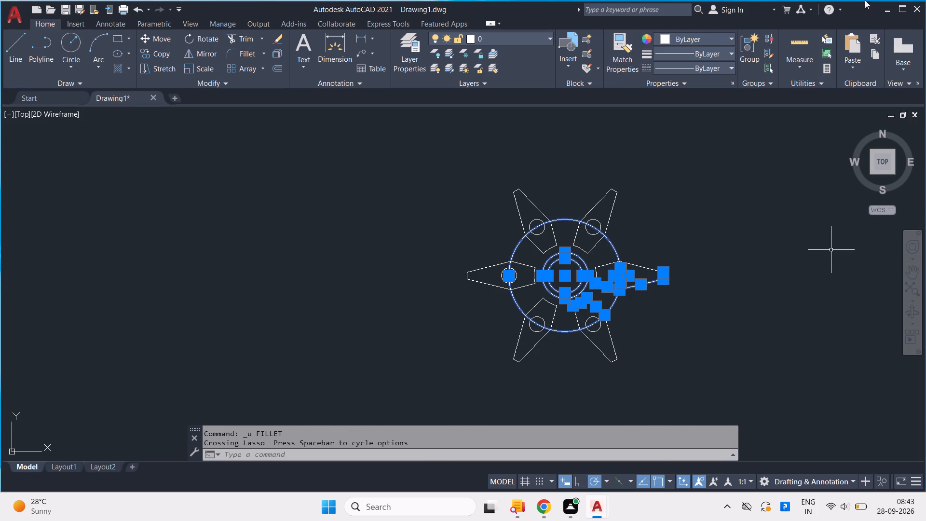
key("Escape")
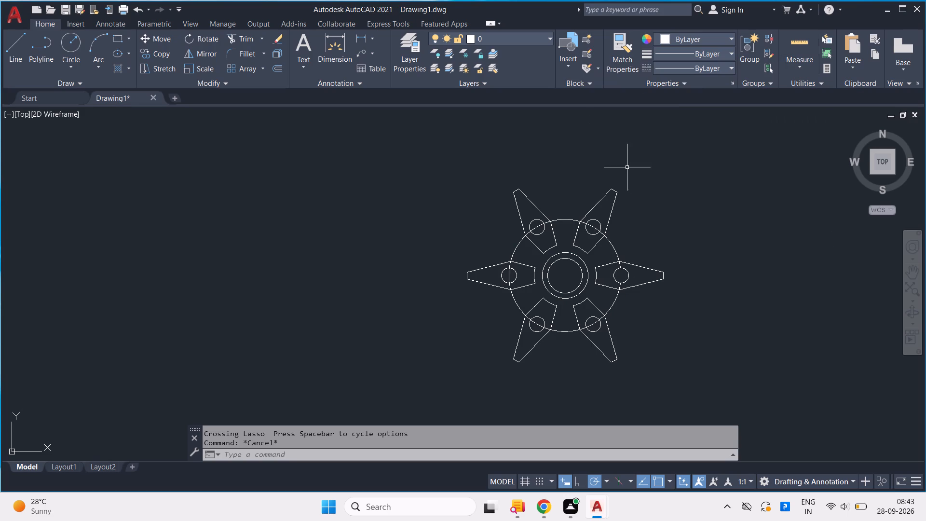
Erase the upper outer sloped line of the blade pointing along positive X.
left_click(677, 288)
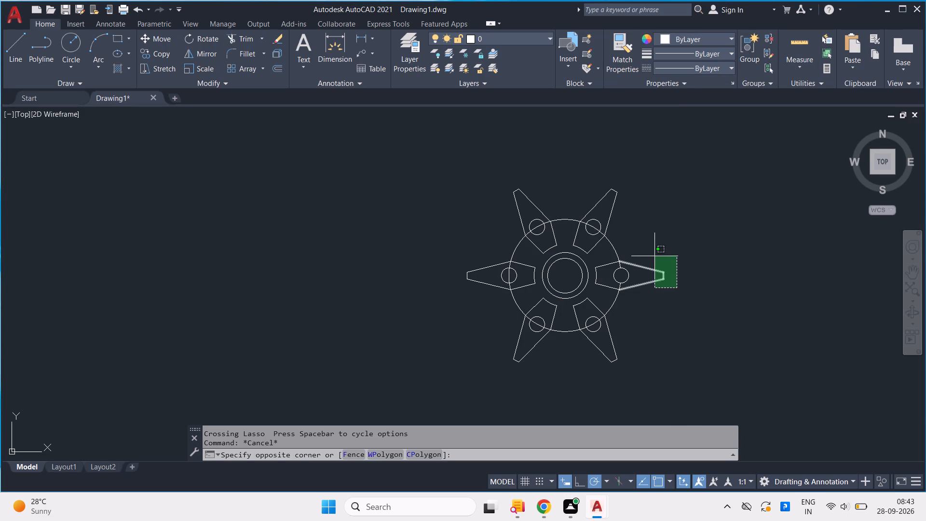
scroll(671, 278, "up", 3)
left_click(668, 278)
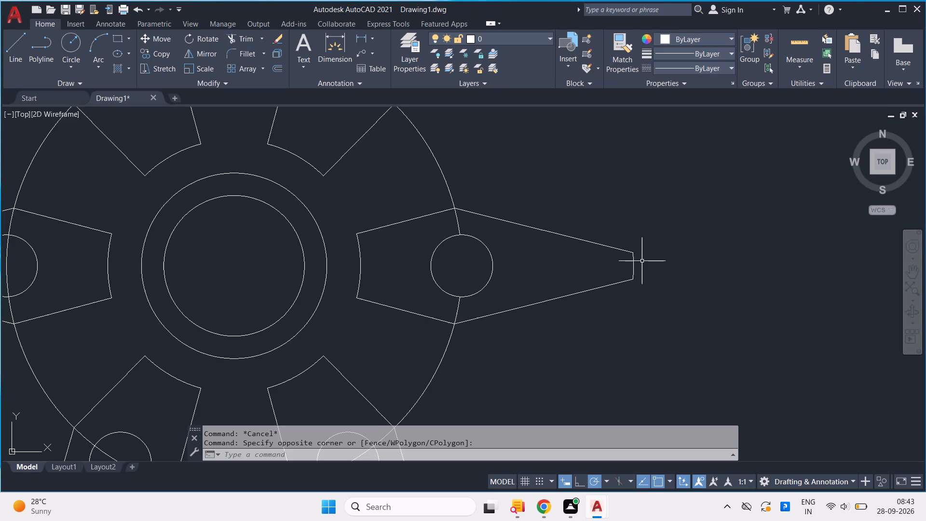
left_click(602, 261)
left_click(535, 189)
key("Delete")
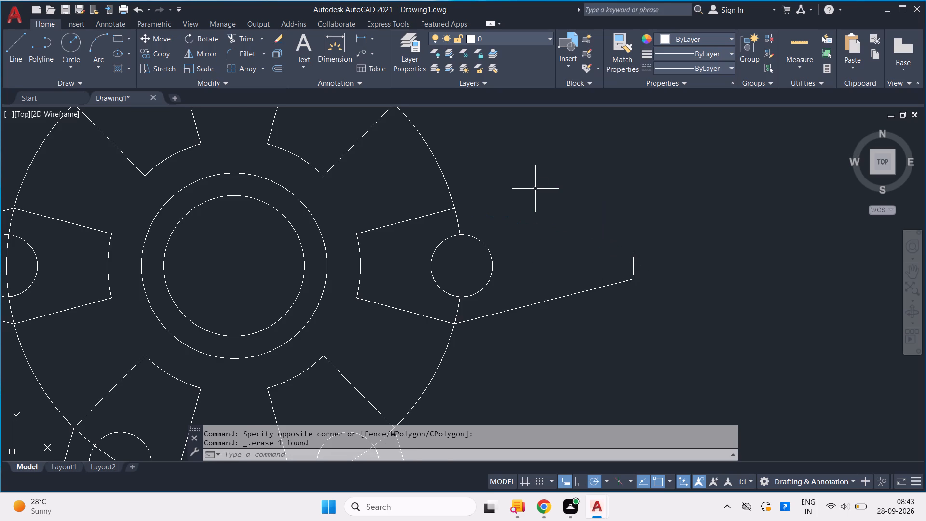
Mirror that blade's lower outer sloped line about the horizontal axis through its small circle's centre, keeping the source line.
scroll(535, 191, "down", 1)
scroll(535, 191, "up", 1)
scroll(535, 191, "down", 1)
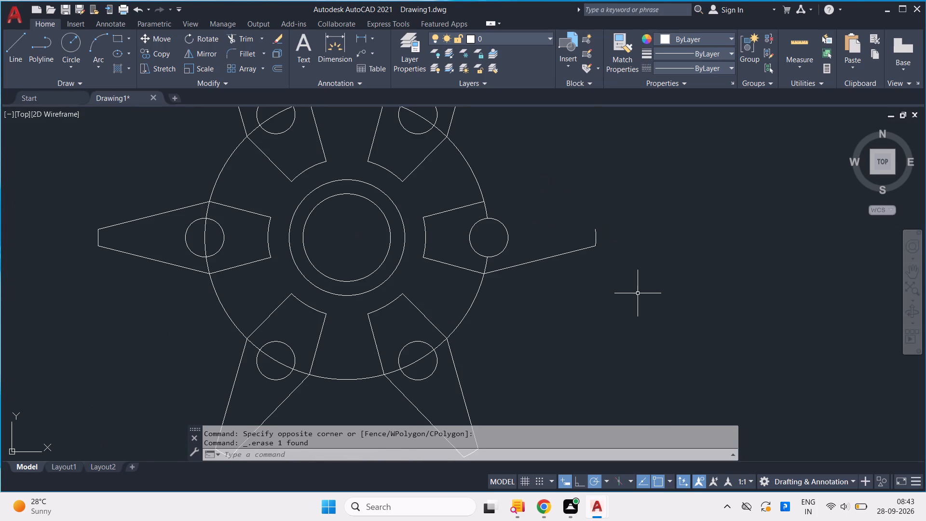
left_click(596, 299)
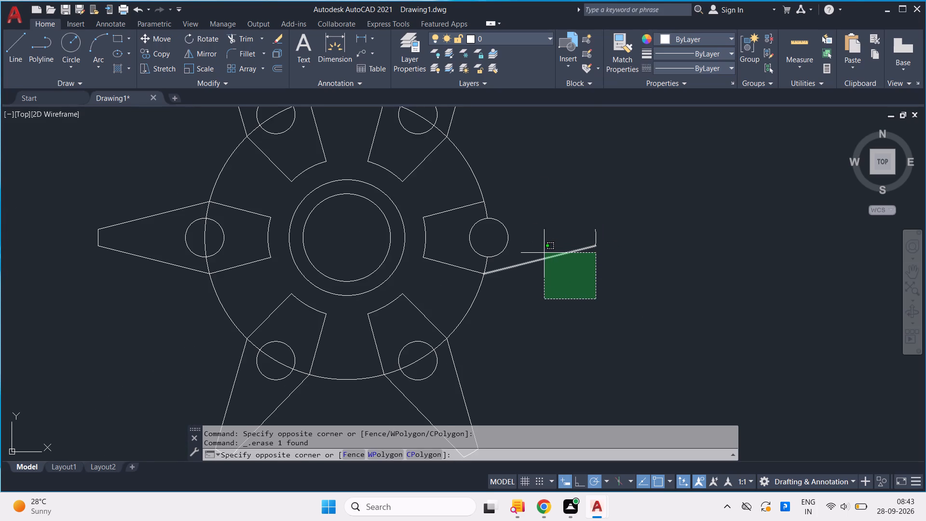
left_click(544, 253)
type("mi")
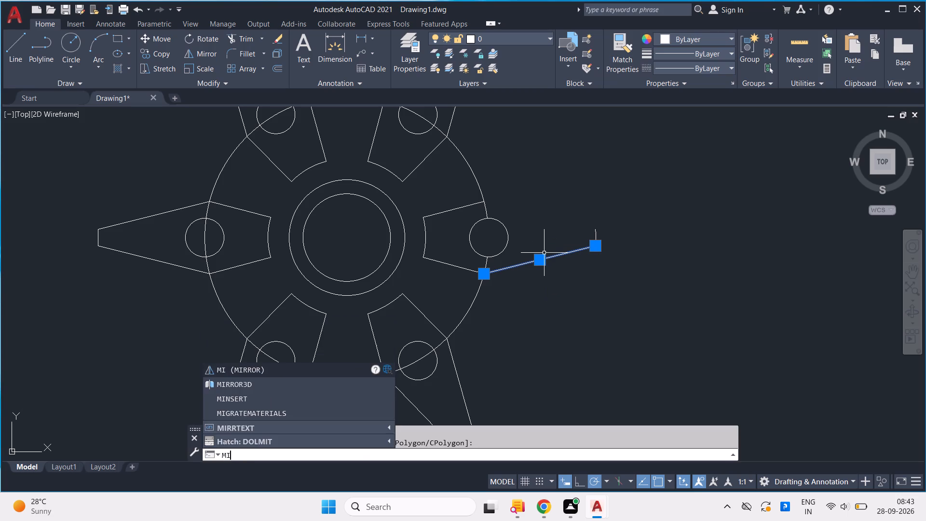
key("Return")
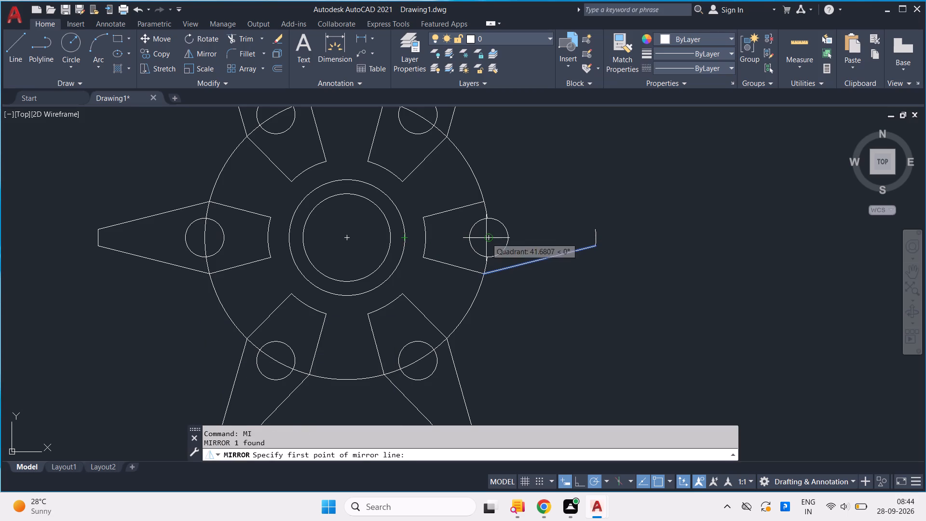
left_click(490, 239)
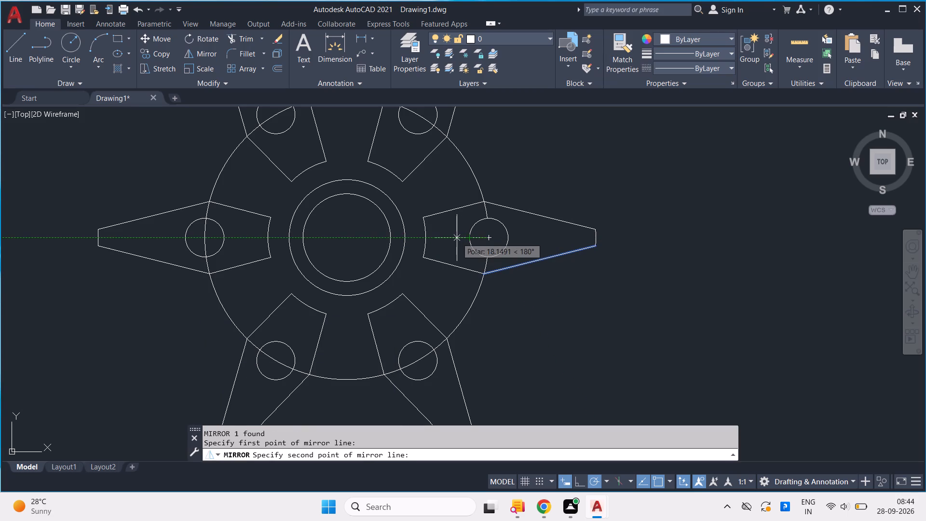
left_click(457, 238)
key("Return")
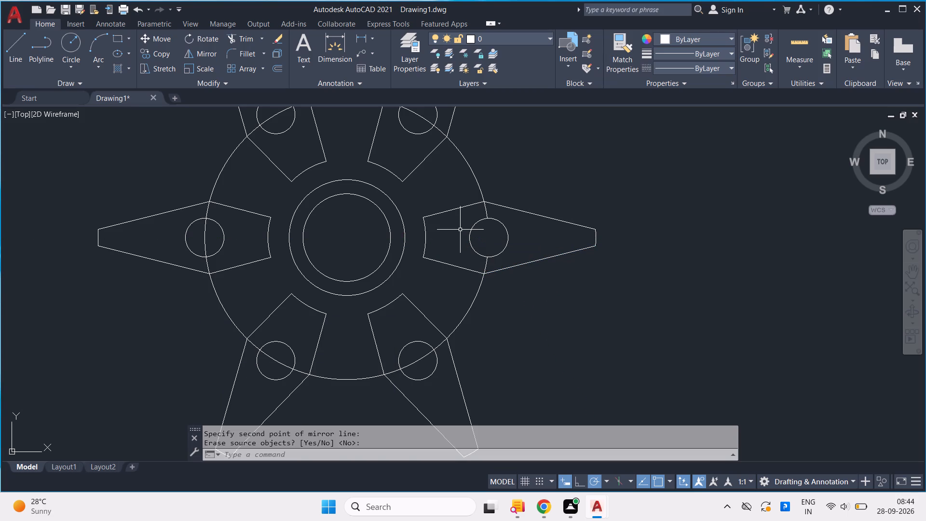
Trim the large circle's arcs inside the upper-right blade, including across its hole, and the arc inside the upper-left blade's hole.
scroll(460, 230, "down", 1)
scroll(453, 200, "up", 1)
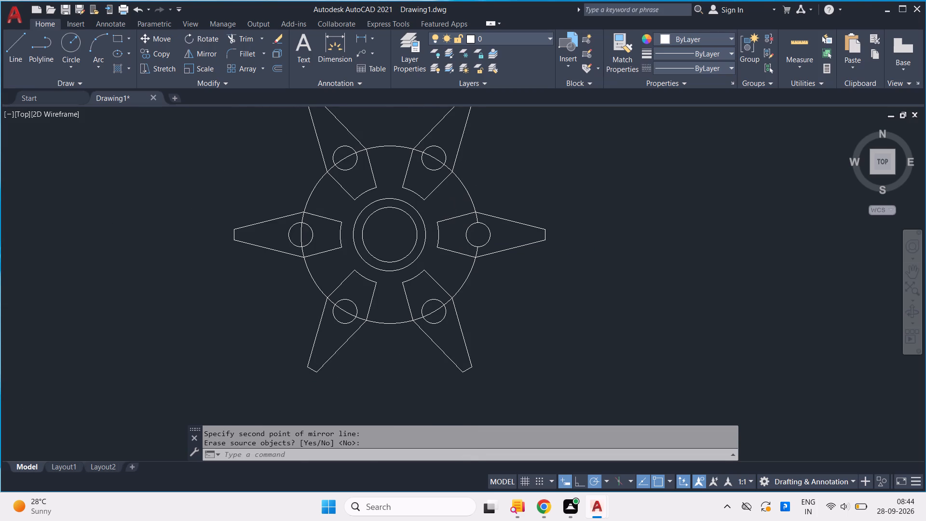
scroll(453, 203, "down", 1)
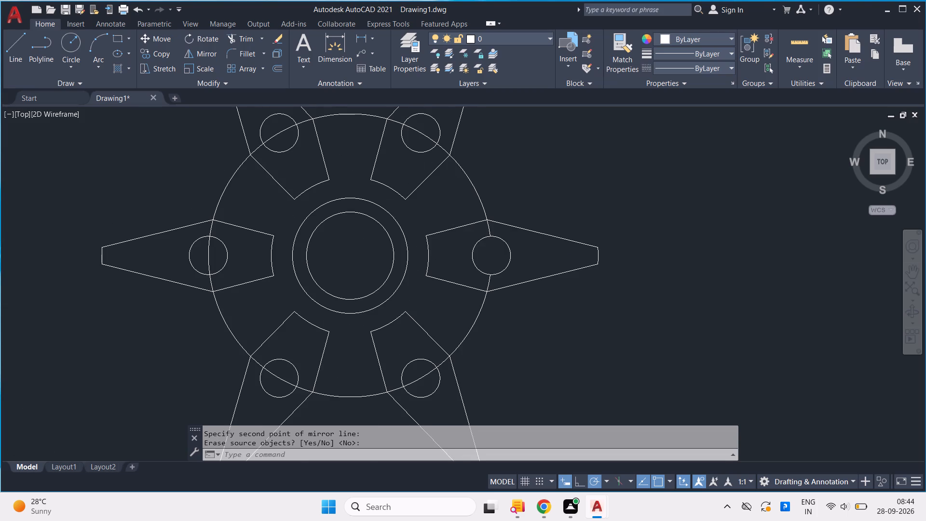
type("tr")
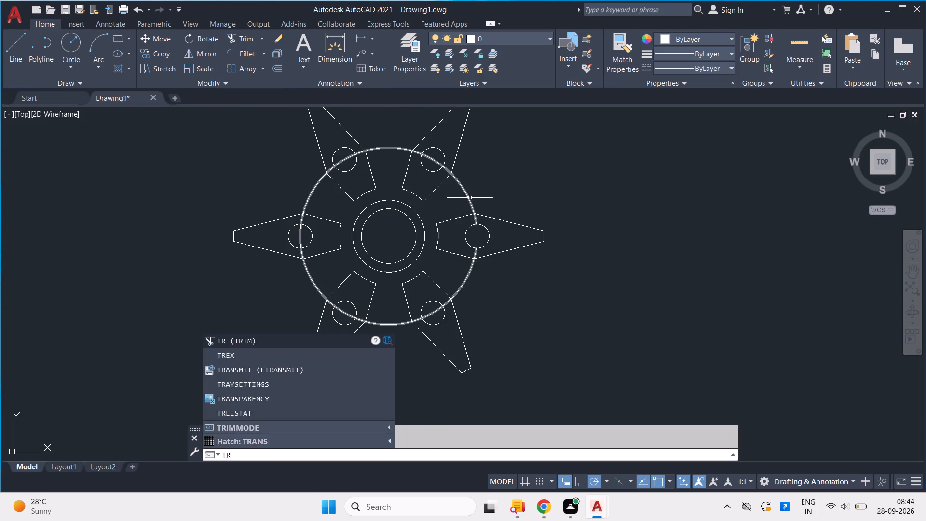
key("Return")
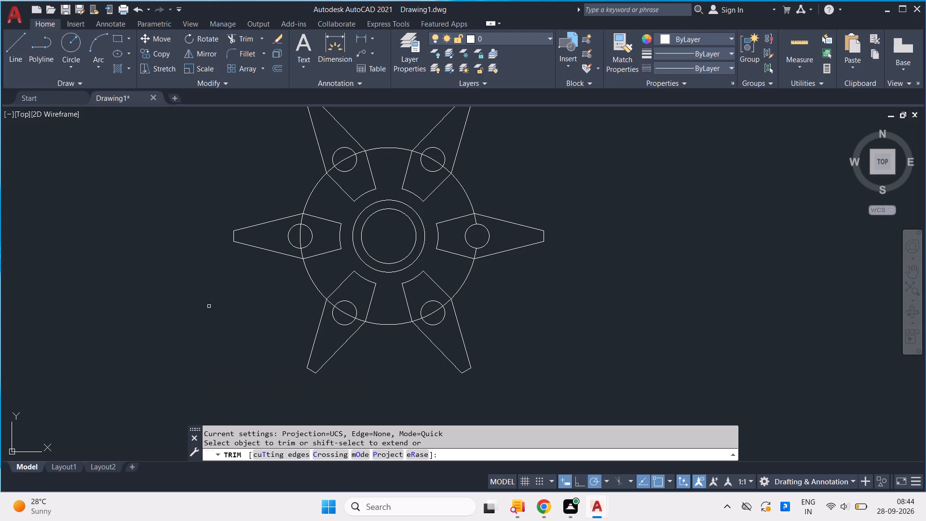
scroll(399, 134, "up", 2)
left_click_drag(451, 172, 442, 181)
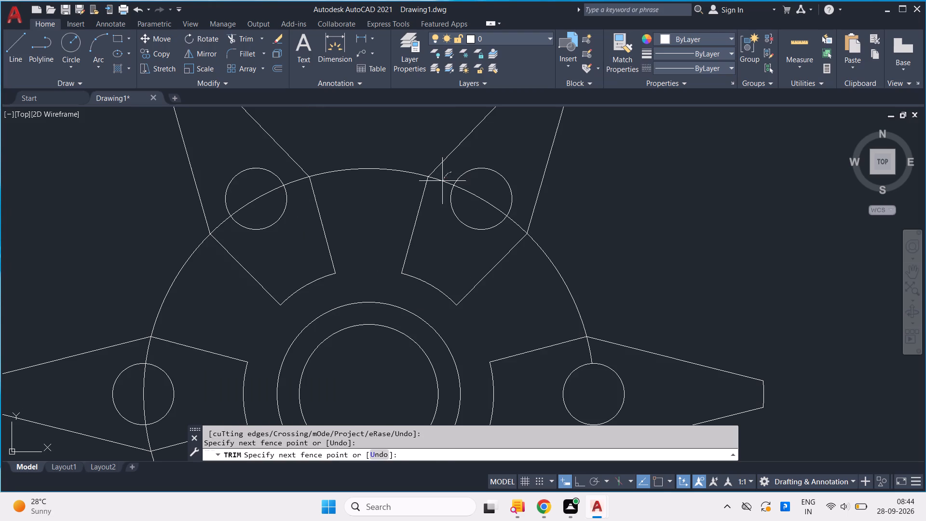
left_click_drag(442, 181, 435, 193)
left_click_drag(471, 184, 476, 211)
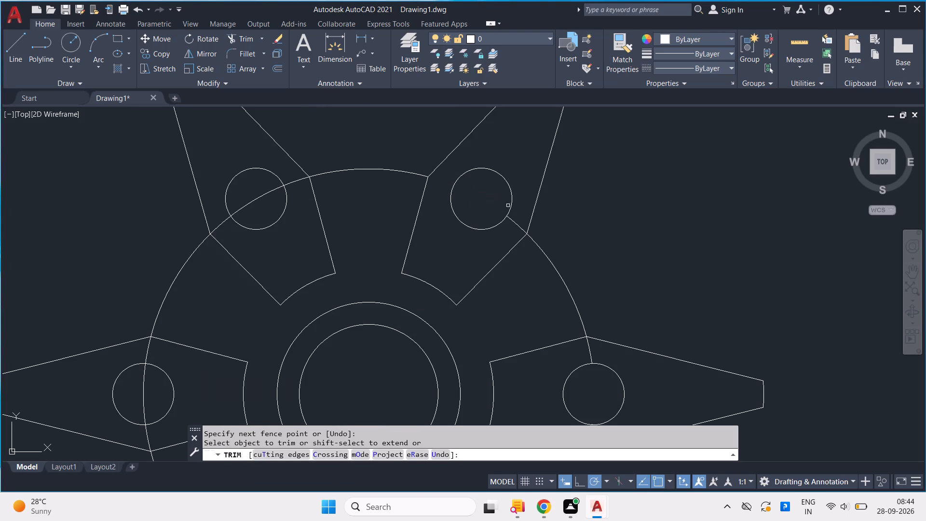
left_click_drag(520, 212, 504, 238)
left_click_drag(240, 194, 264, 213)
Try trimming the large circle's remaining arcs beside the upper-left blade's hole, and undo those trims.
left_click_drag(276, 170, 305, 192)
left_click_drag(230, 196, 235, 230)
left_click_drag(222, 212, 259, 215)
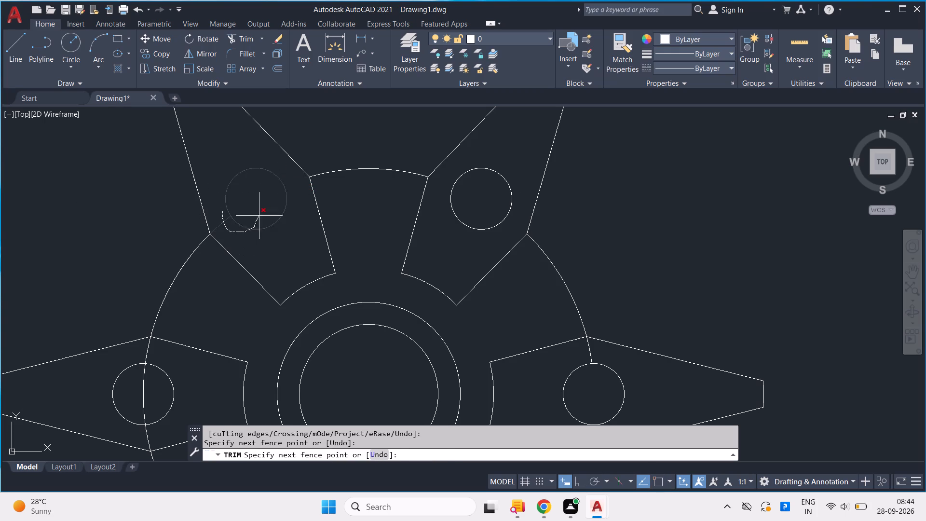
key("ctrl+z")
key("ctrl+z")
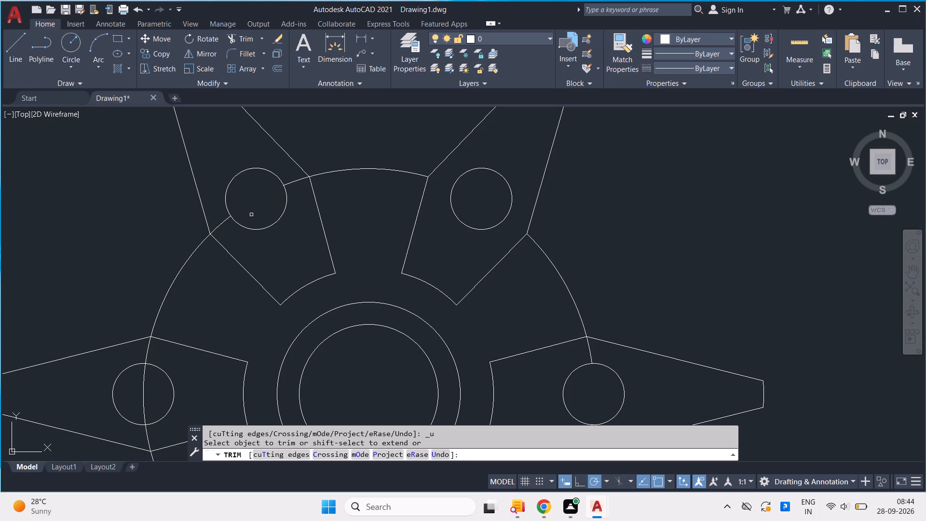
Trim the large circle's two short arcs between the upper-left blade's hole and its side lines.
left_click_drag(274, 147, 294, 176)
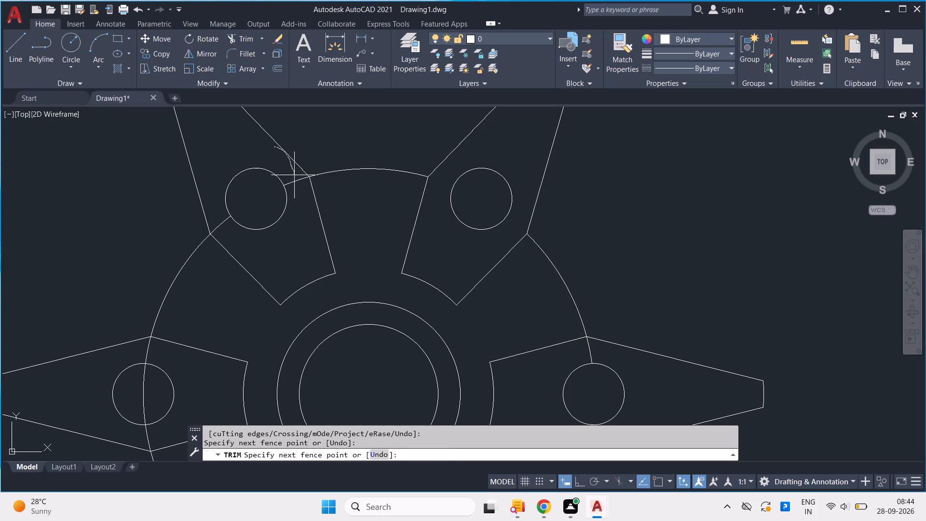
left_click_drag(294, 176, 294, 177)
left_click_drag(294, 175, 300, 196)
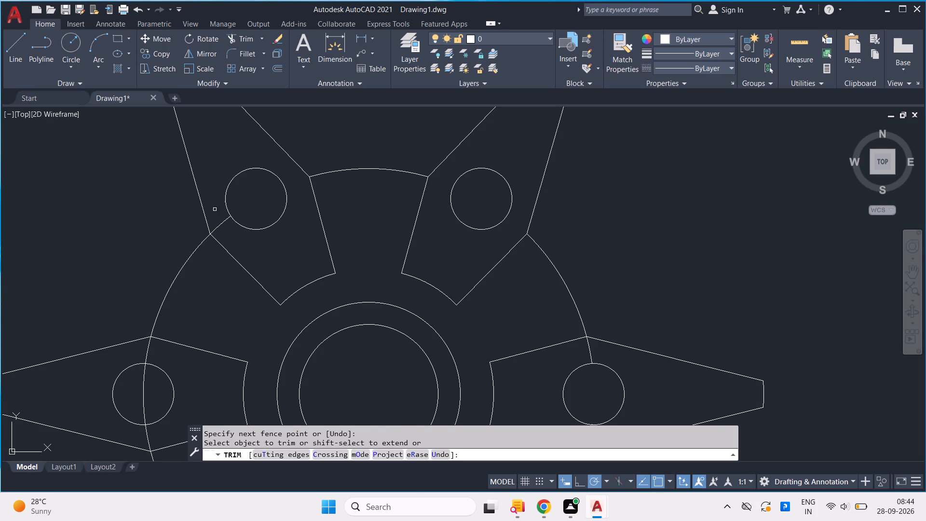
left_click_drag(212, 211, 236, 237)
Trim the large circle's arcs inside the blade pointing along negative X, both within its hole and on either side of it.
left_click_drag(135, 357, 161, 357)
left_click_drag(152, 374, 136, 391)
scroll(167, 358, "down", 2)
middle_click_drag(178, 339, 260, 181)
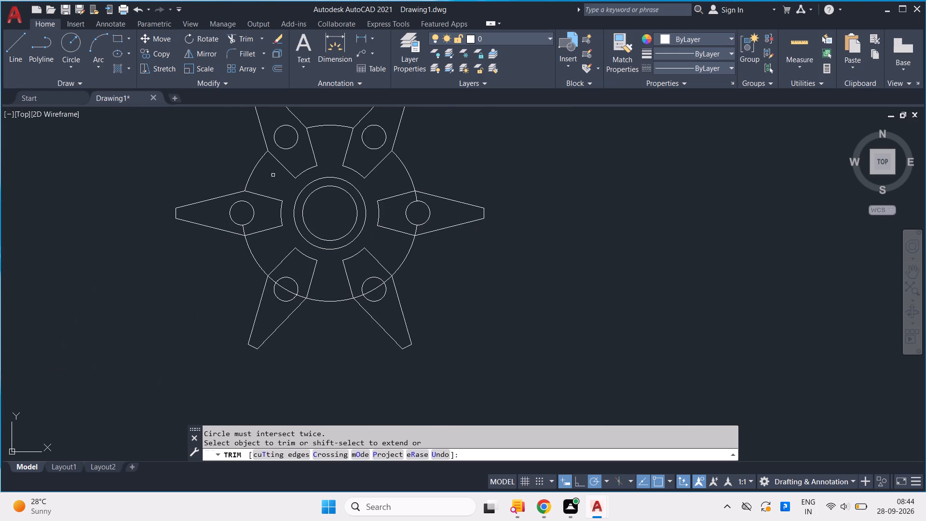
scroll(276, 170, "up", 1)
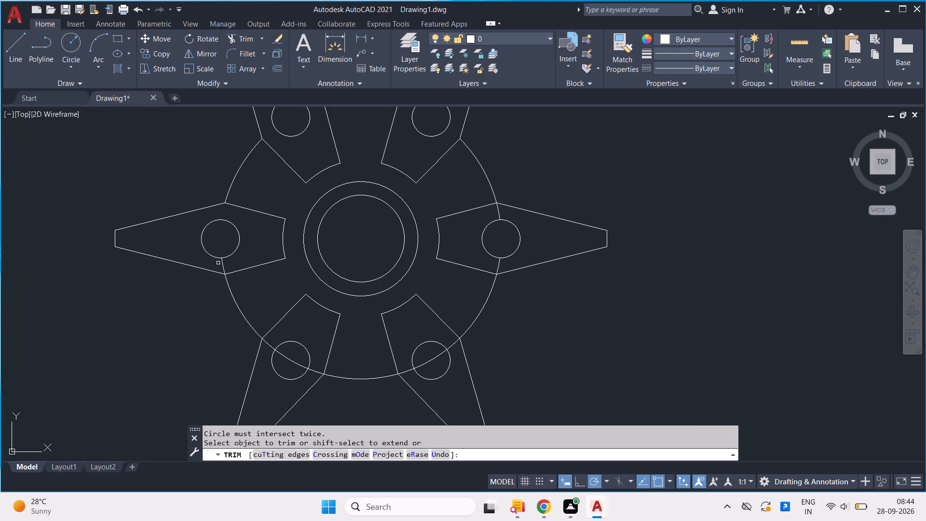
scroll(218, 262, "up", 2)
left_click_drag(215, 264, 249, 262)
Trim the large circle's arcs inside the lower-left blade, both within its hole and on either side of it.
scroll(253, 267, "down", 2)
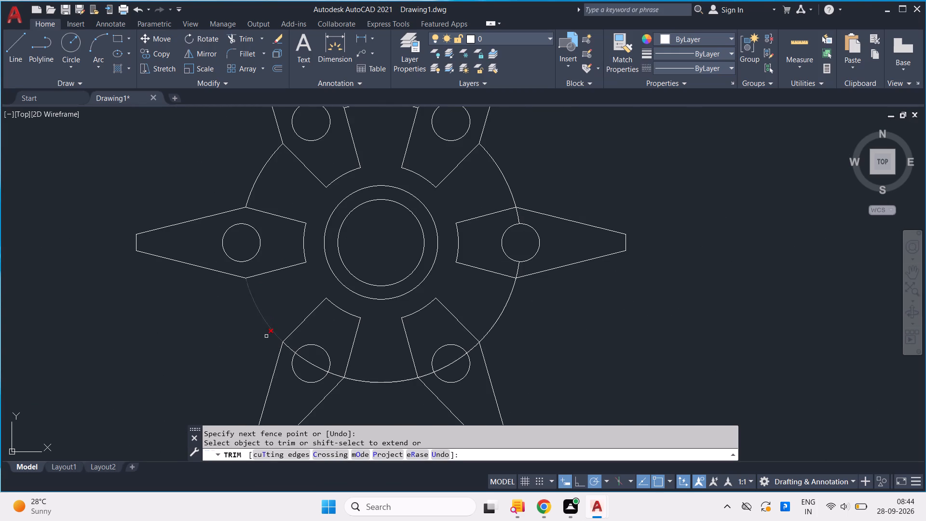
scroll(300, 350, "up", 1)
left_click_drag(279, 355, 293, 330)
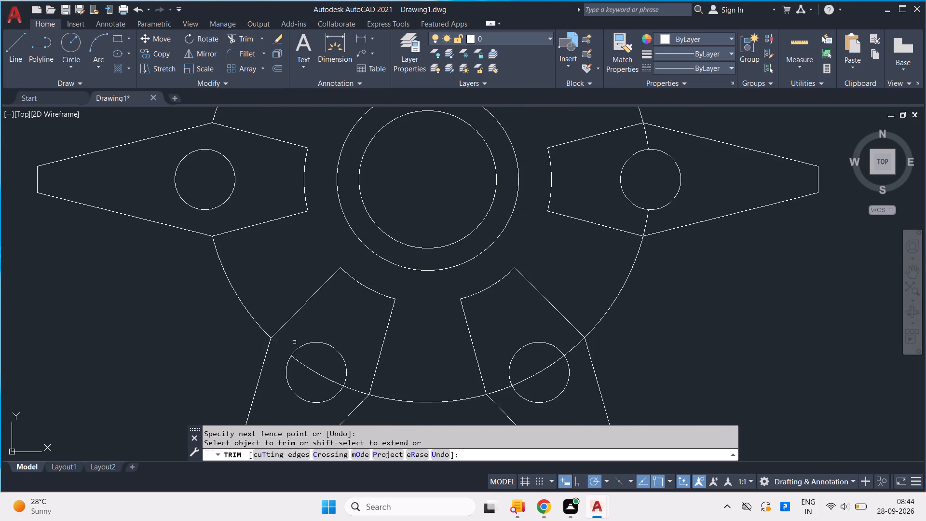
left_click_drag(313, 360, 308, 385)
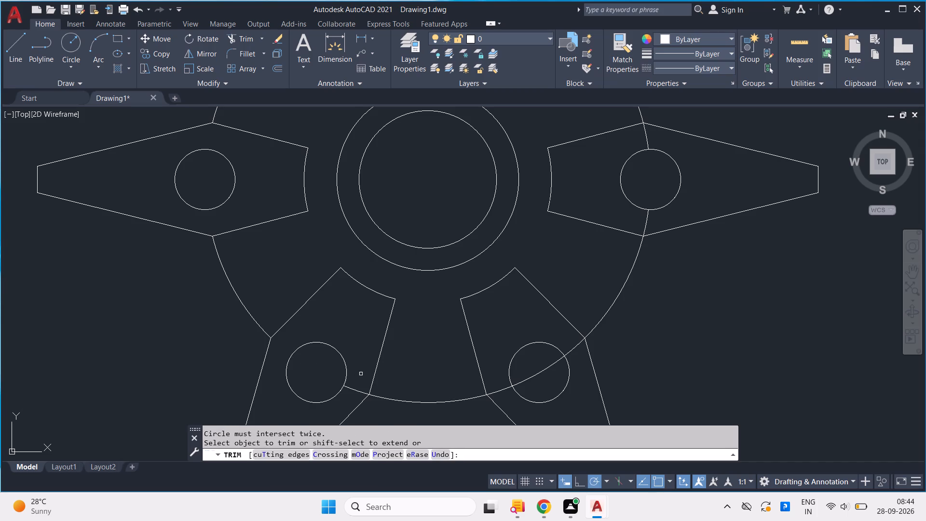
left_click_drag(361, 374, 348, 404)
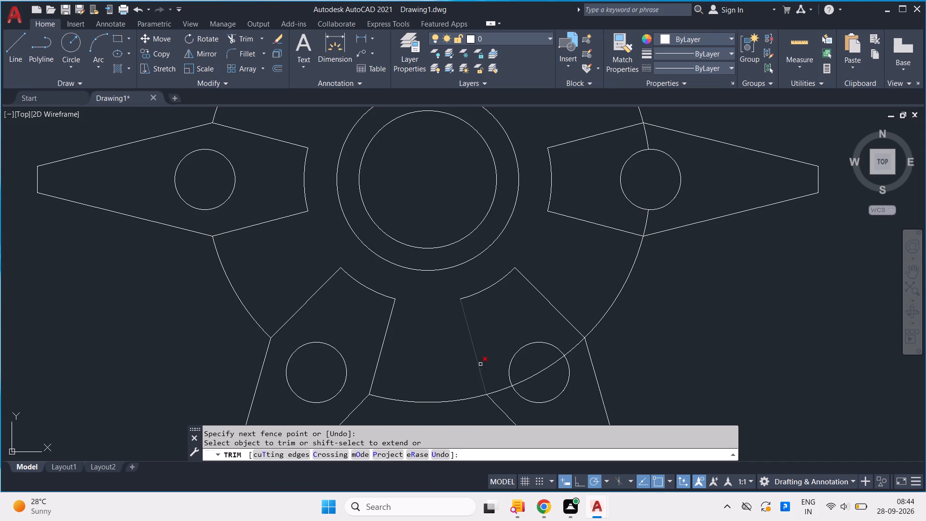
Trim the large circle's arcs inside the lower-right blade, both within its hole and on either side of it.
left_click_drag(537, 364, 545, 386)
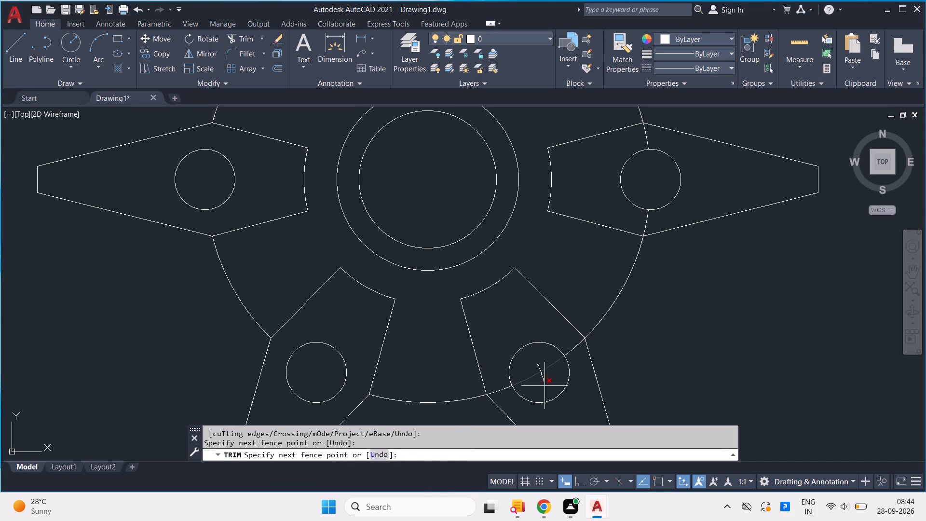
left_click_drag(545, 386, 547, 387)
left_click_drag(491, 377, 505, 406)
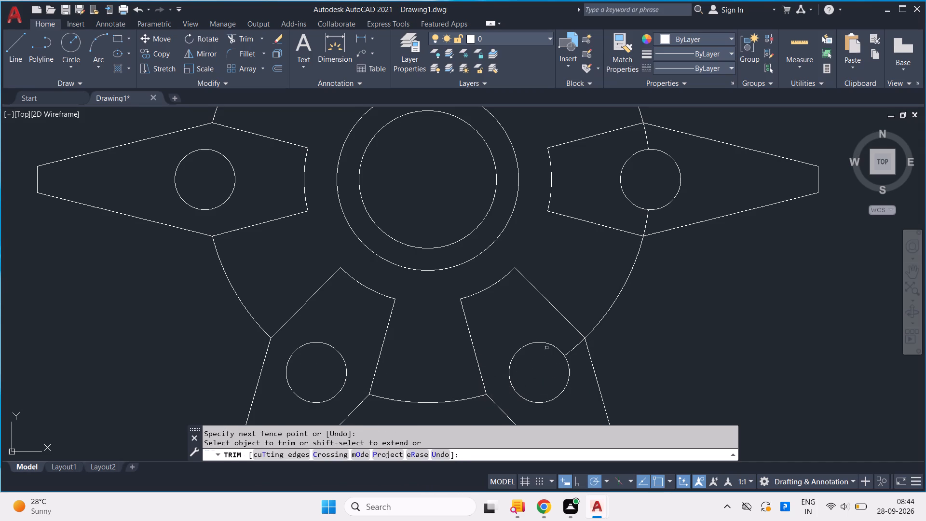
left_click_drag(546, 337, 574, 355)
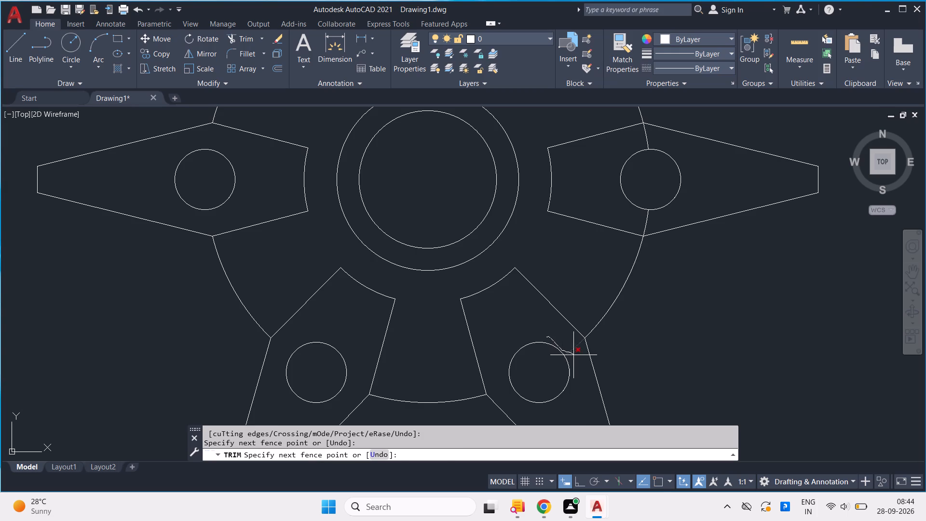
left_click_drag(574, 355, 578, 357)
Trim the large circle's remaining arcs inside the blade pointing along positive X, above and below its hole, and finish trimming.
scroll(615, 273, "down", 2)
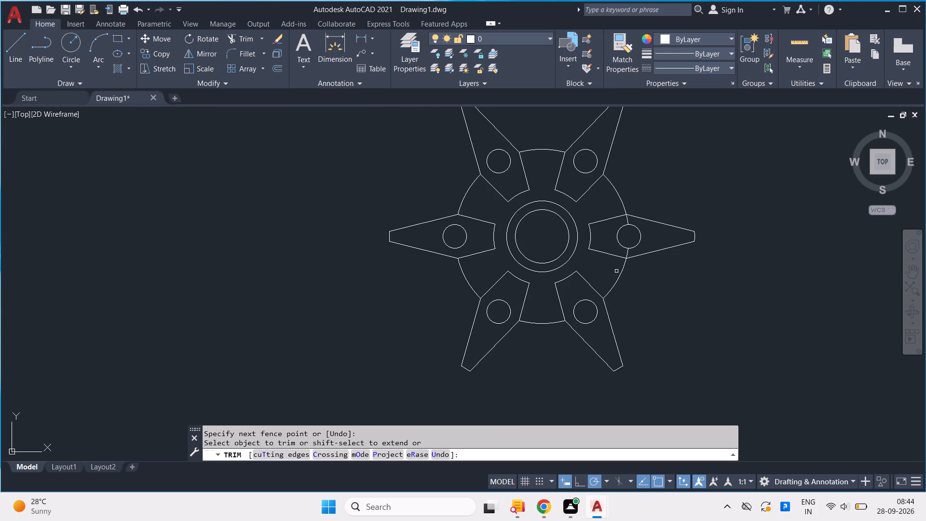
scroll(615, 269, "up", 3)
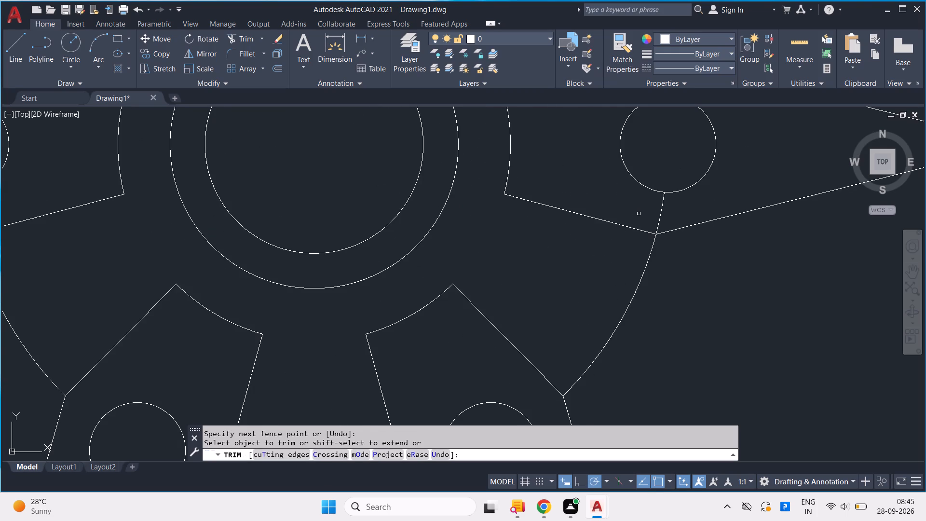
left_click_drag(639, 212, 682, 205)
scroll(683, 205, "down", 1)
middle_click_drag(667, 228, 601, 294)
left_click_drag(586, 188, 615, 193)
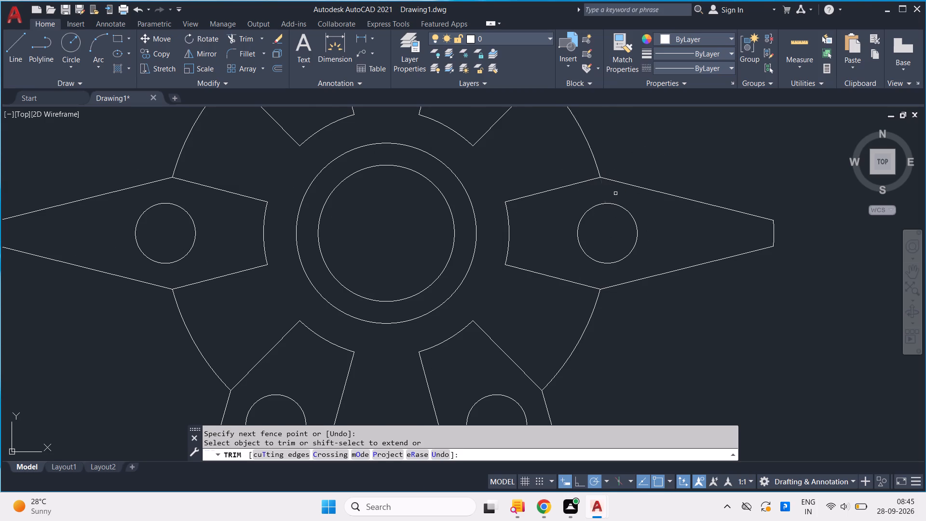
scroll(613, 192, "down", 2)
key("space")
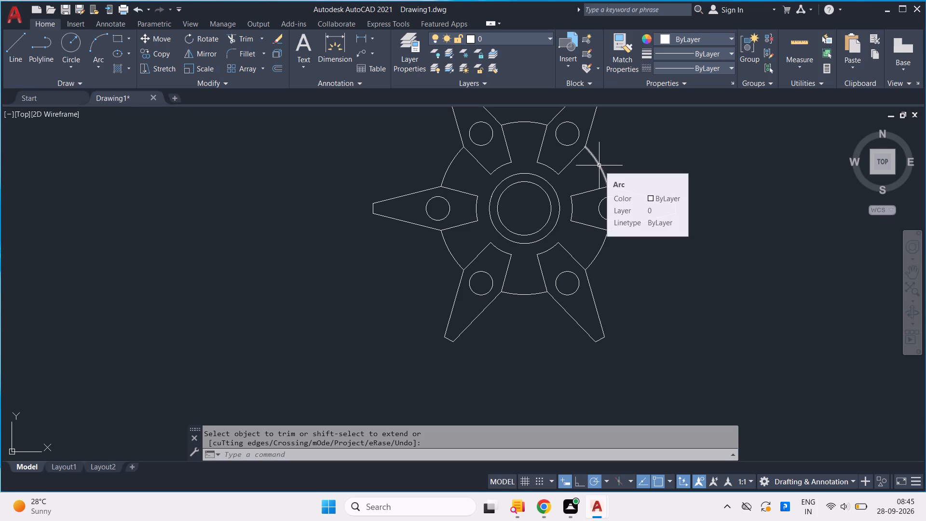
Open the Linetype Manager.
left_click(722, 63)
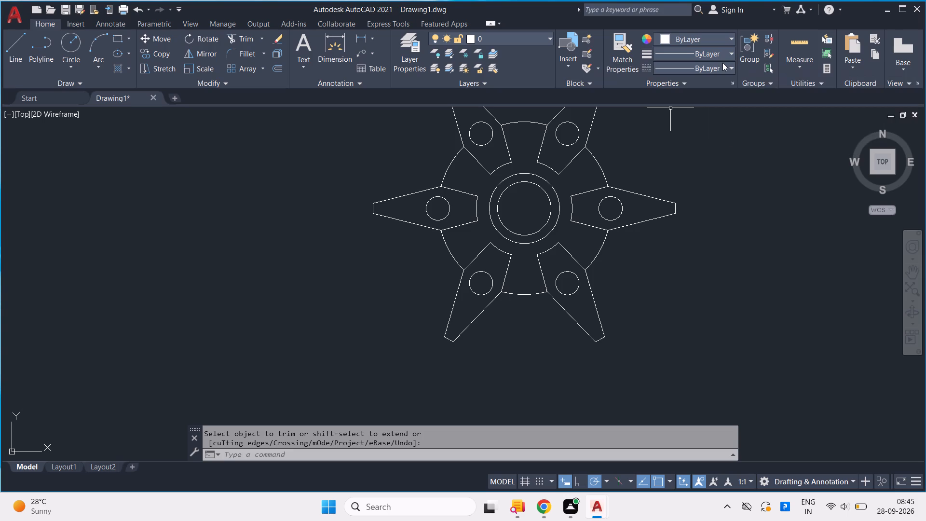
left_click(702, 126)
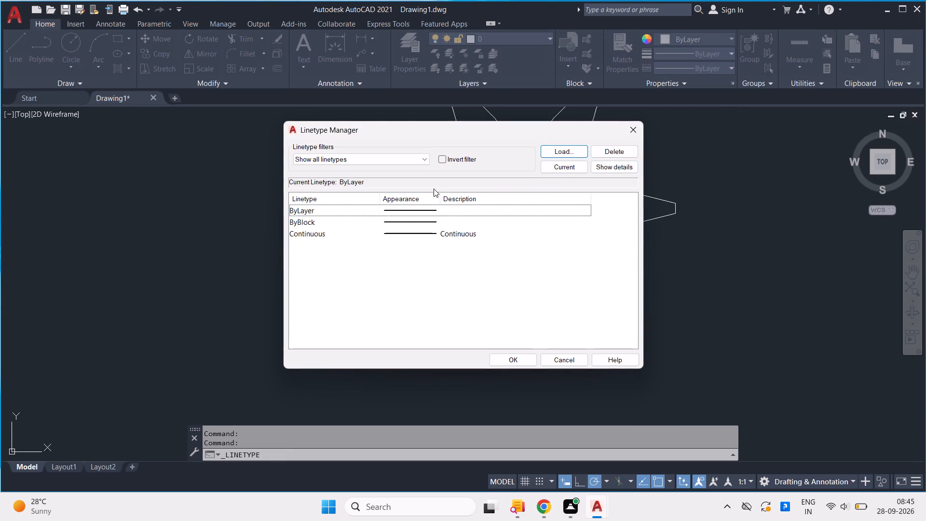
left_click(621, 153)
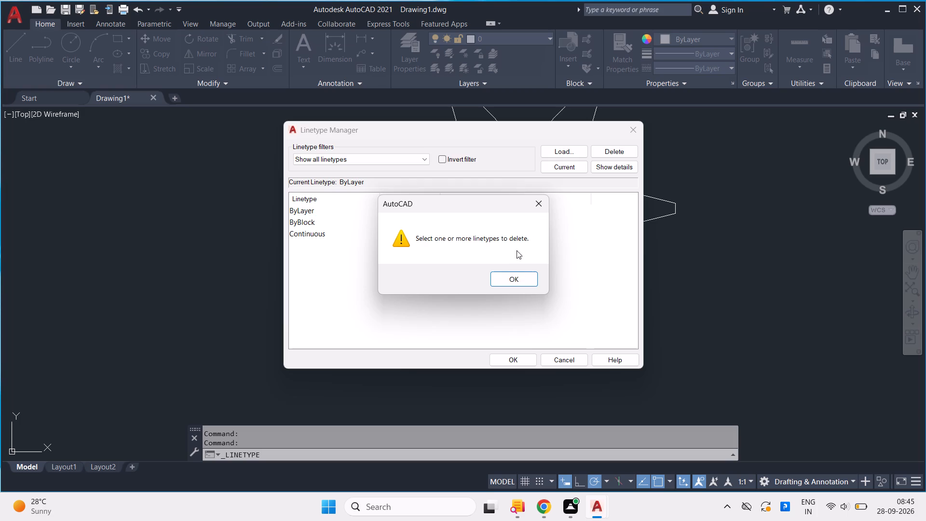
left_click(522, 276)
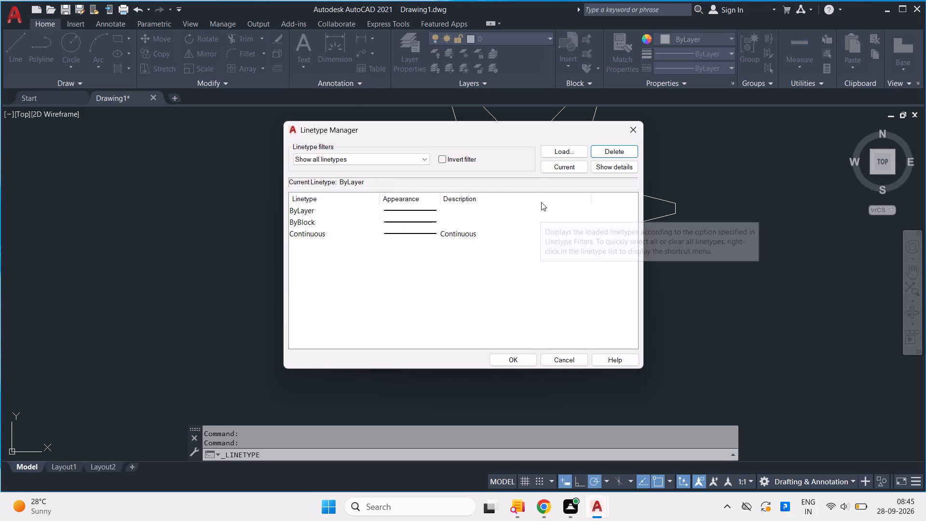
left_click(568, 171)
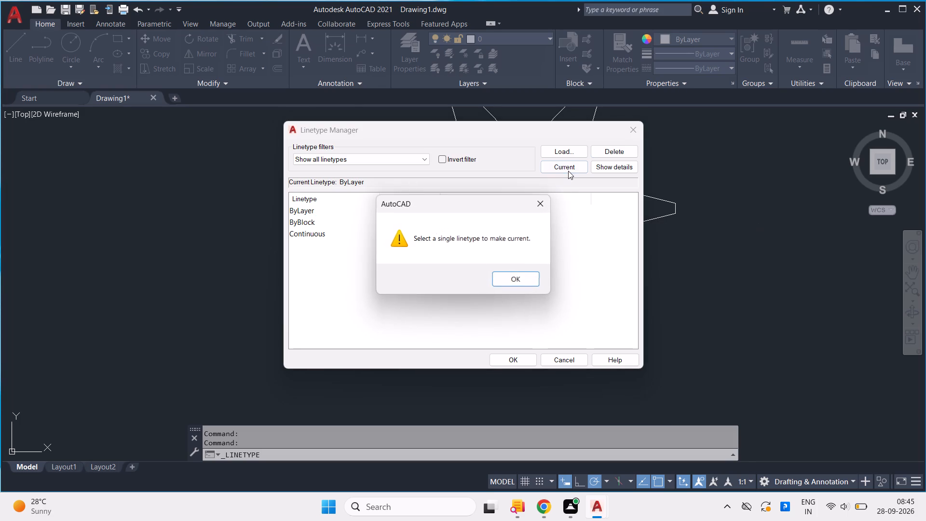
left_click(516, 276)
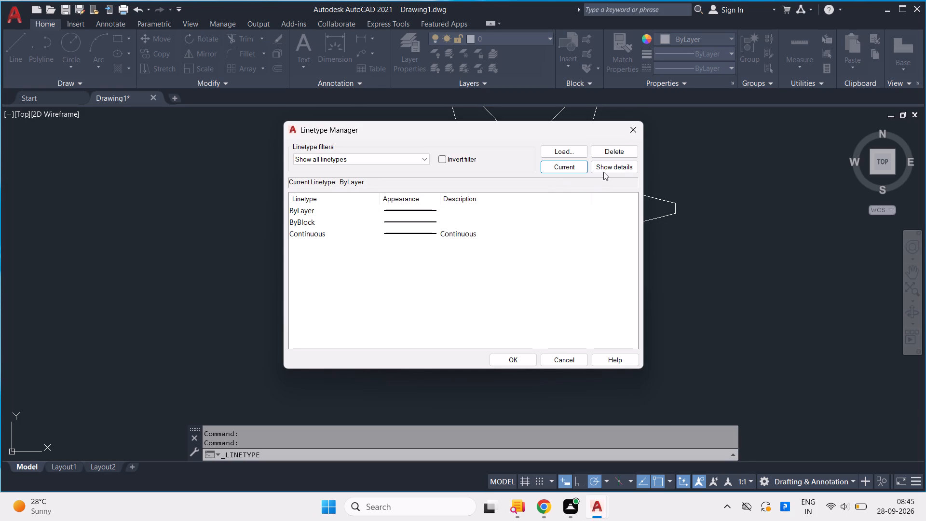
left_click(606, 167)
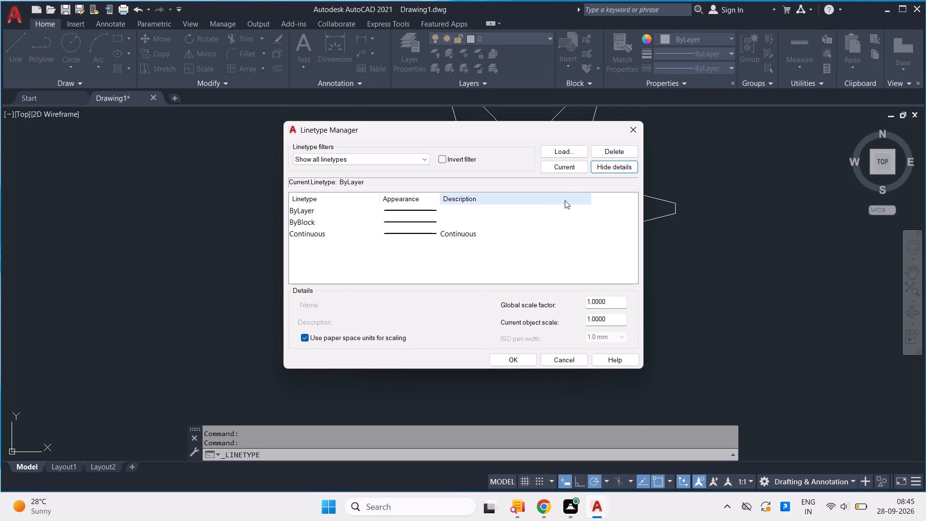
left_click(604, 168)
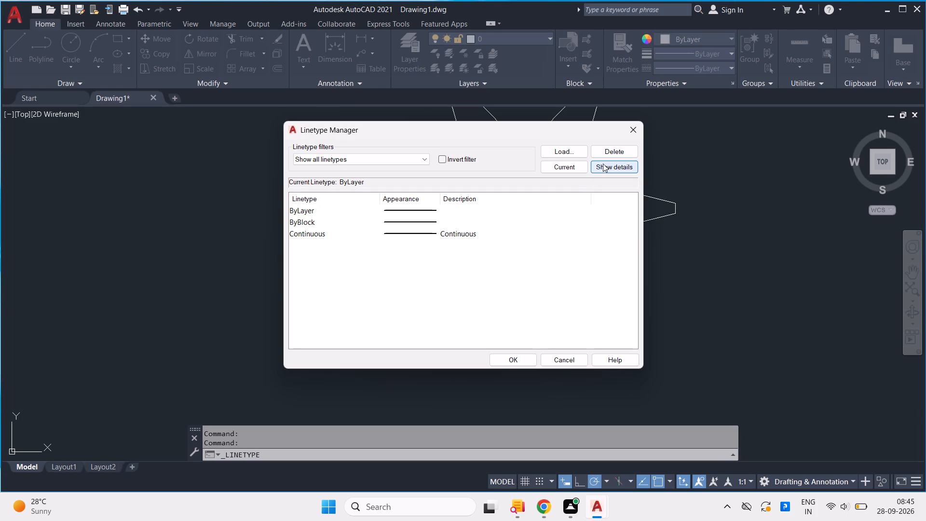
Load the ISO dash dot linetype ACAD_ISO10W100 from acad.lin into the drawing.
left_click(561, 155)
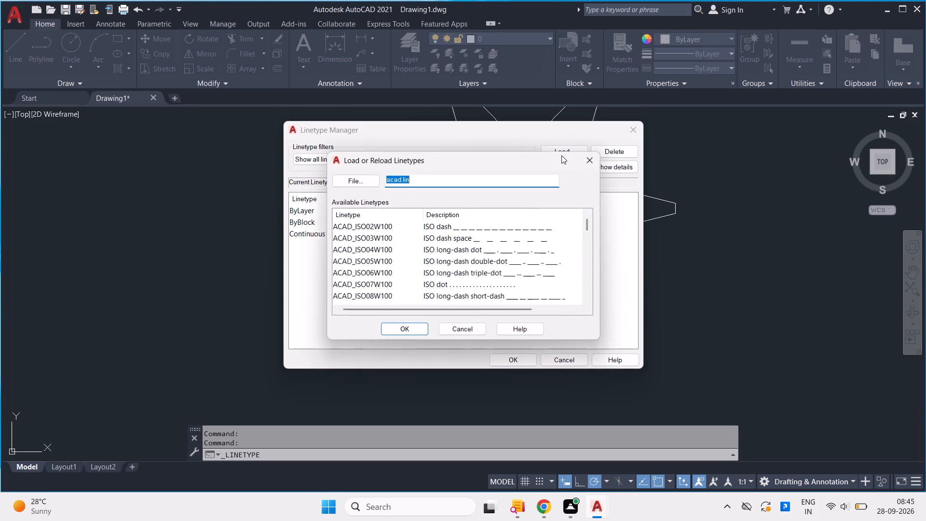
scroll(445, 227, "down", 2)
scroll(445, 227, "up", 2)
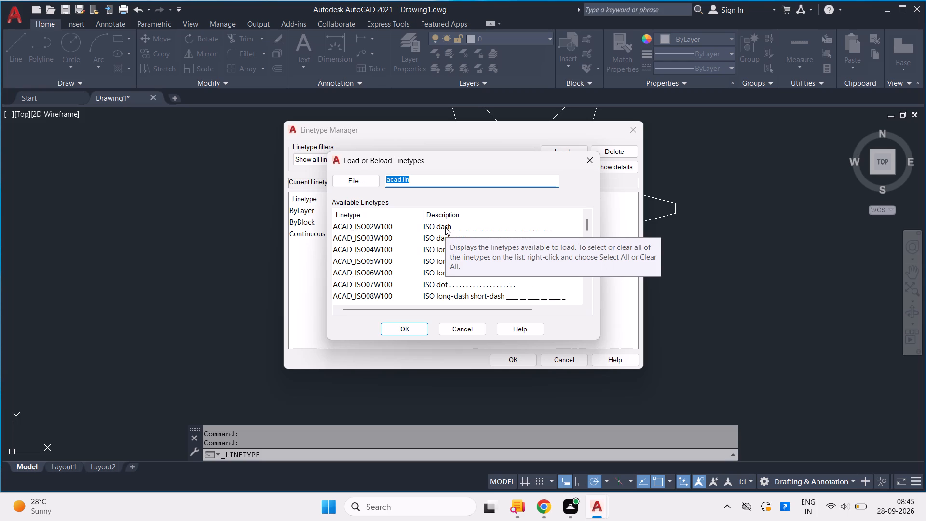
scroll(454, 238, "down", 1)
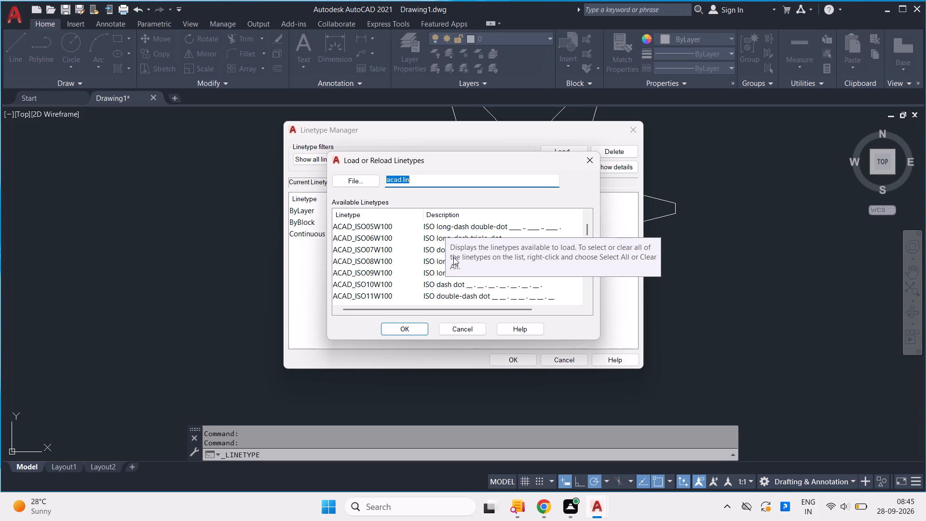
left_click(459, 286)
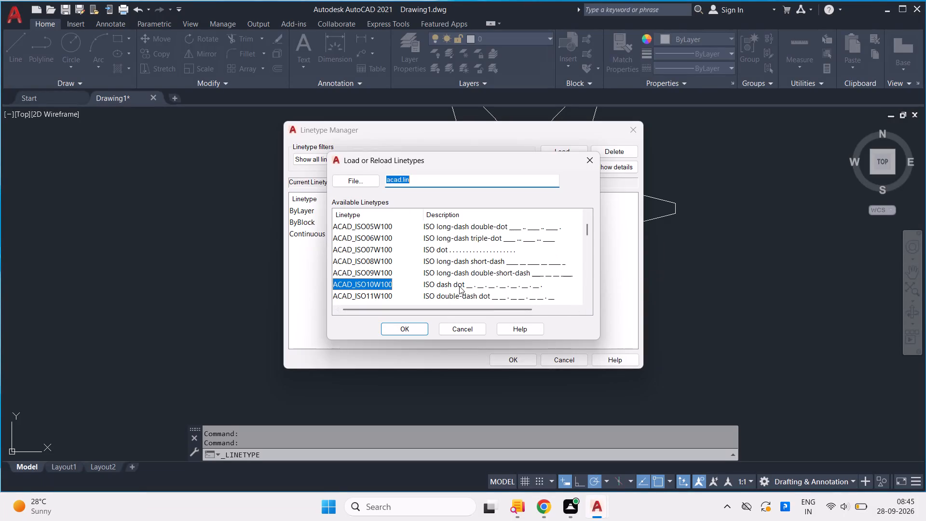
left_click(415, 326)
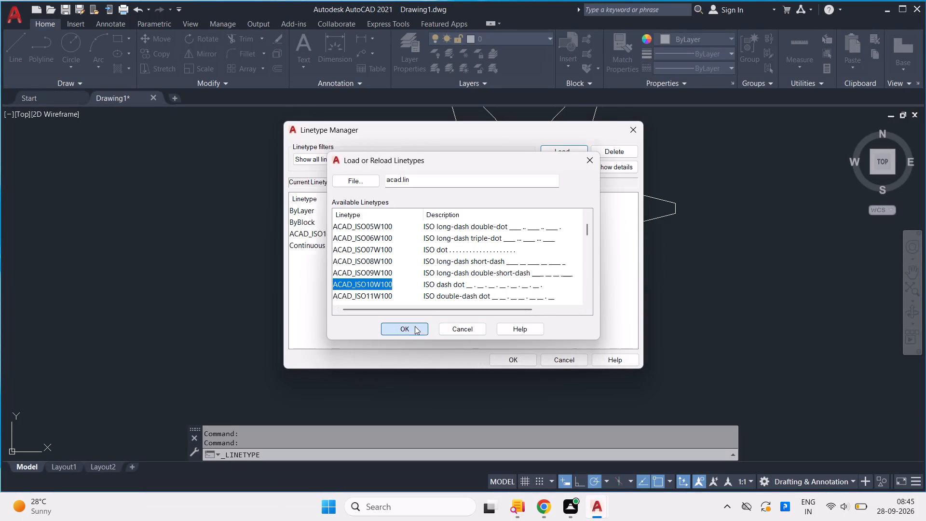
left_click(493, 241)
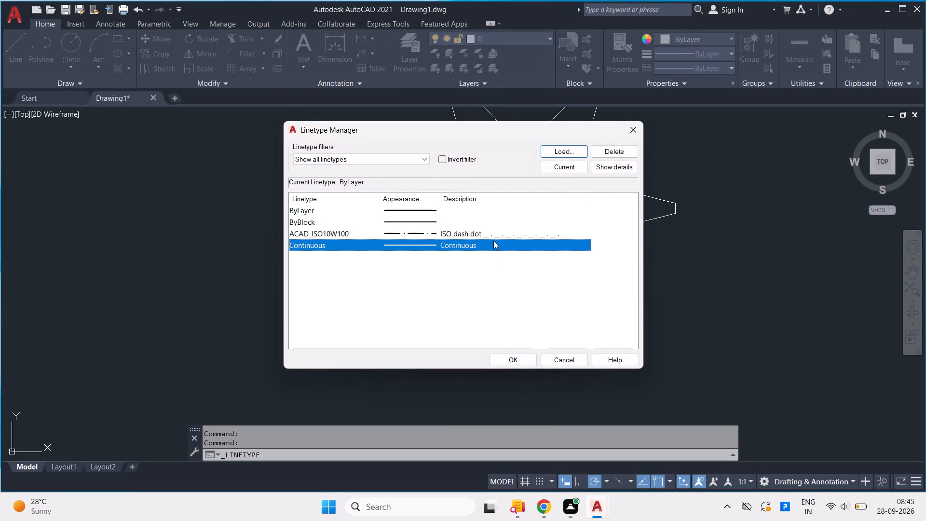
left_click(493, 232)
left_click(513, 358)
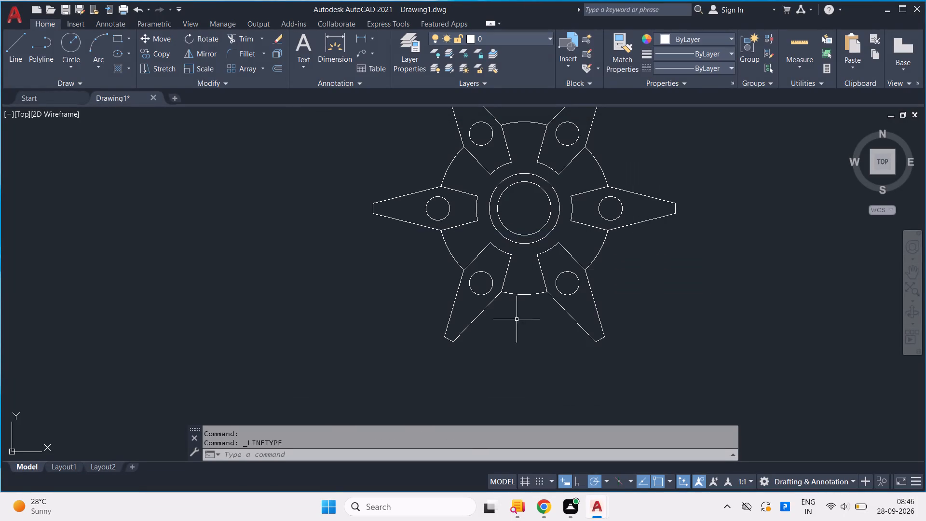
Make ACAD_ISO10W100 the current linetype and draw a vertical centreline through the part's centre, extending beyond the blade tips.
left_click(730, 71)
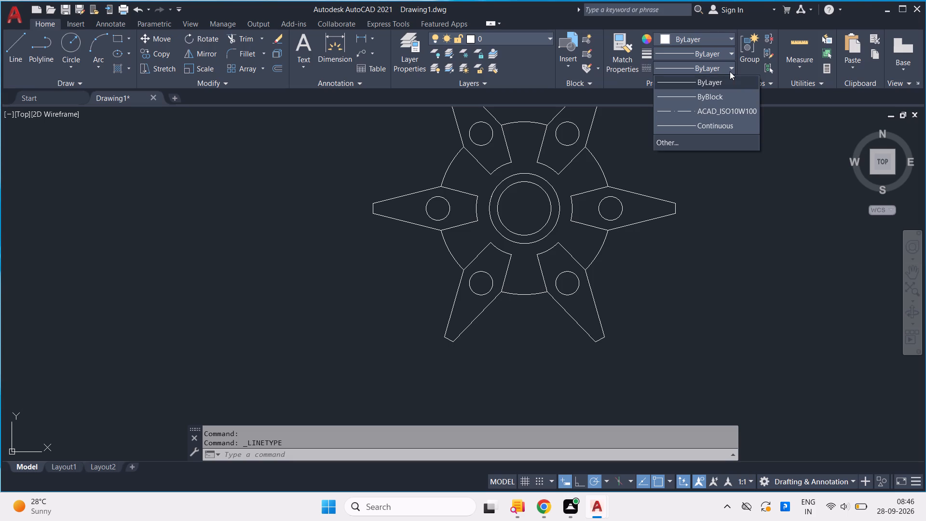
left_click(726, 106)
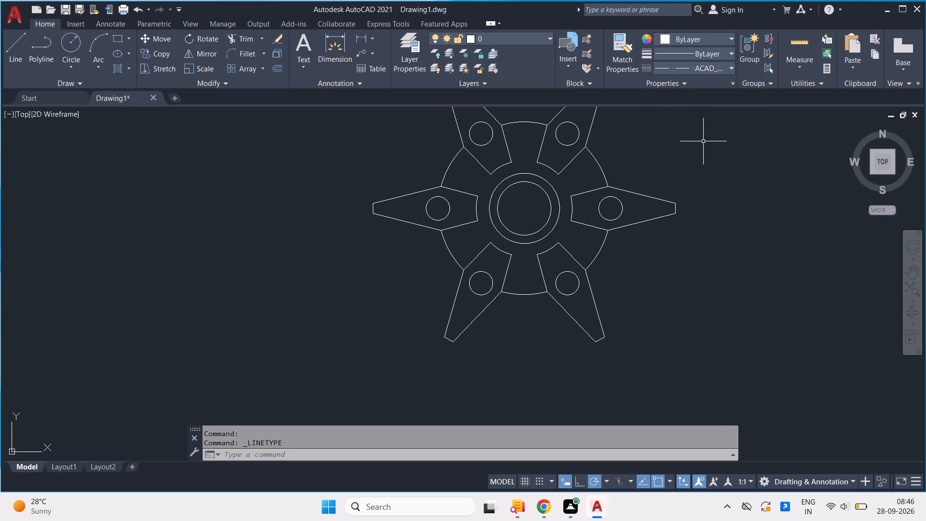
key("l")
key("Return")
scroll(631, 178, "down", 1)
middle_click_drag(628, 178, 583, 246)
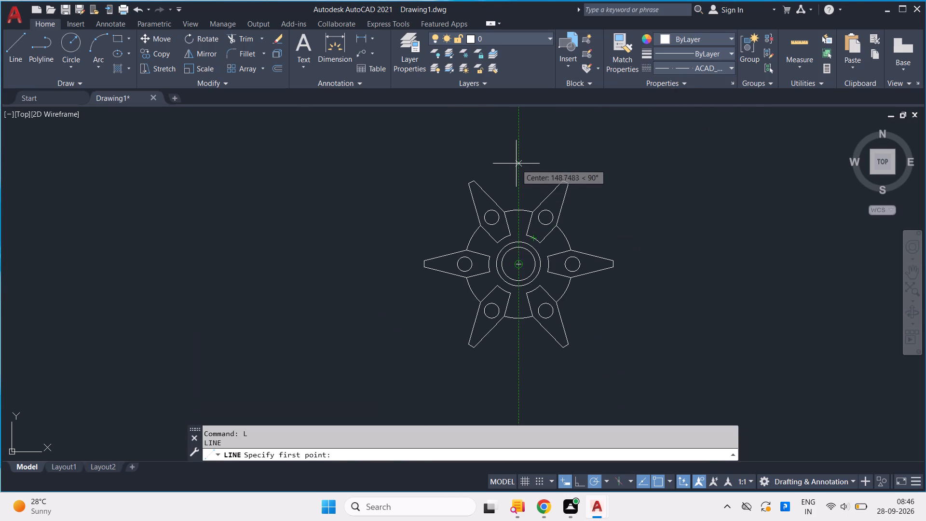
left_click(517, 155)
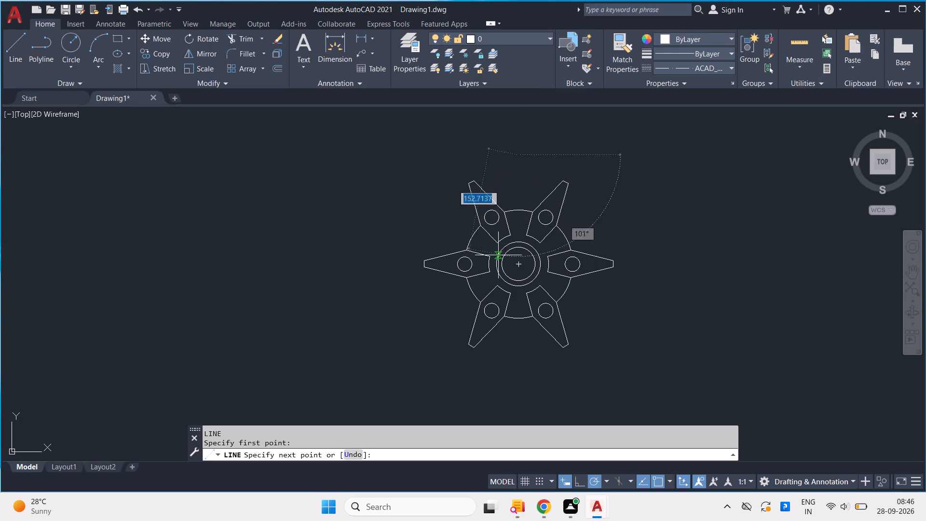
left_click(523, 353)
key("space")
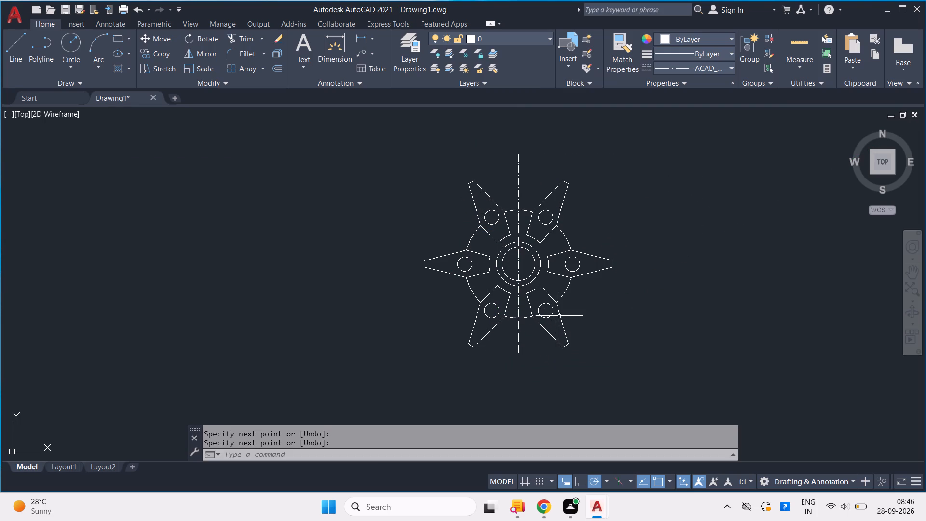
Draw a horizontal centreline through the part's centre, extending past the tips of both horizontal blades.
key("space")
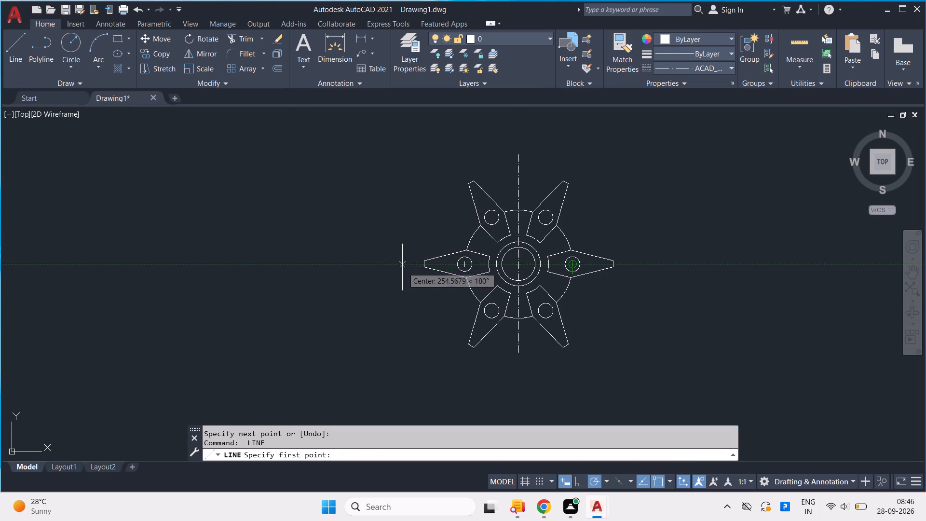
left_click(401, 264)
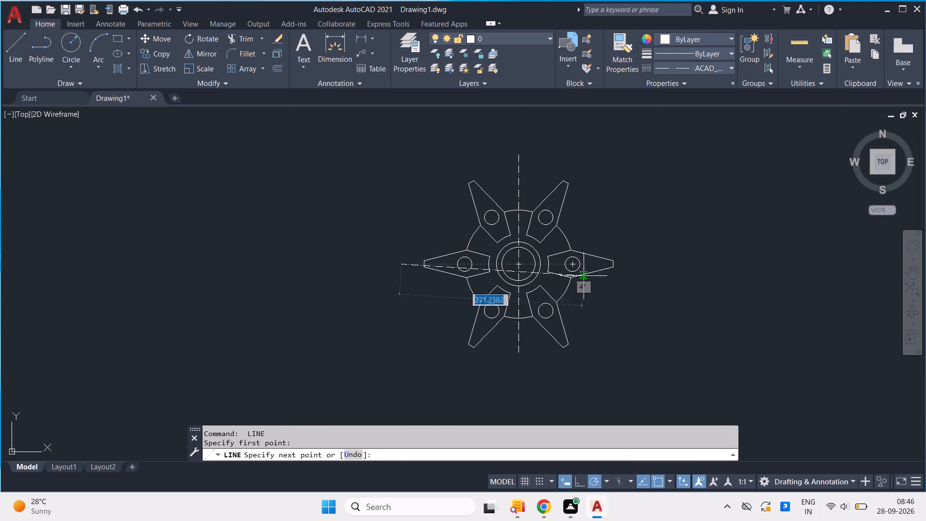
left_click(634, 266)
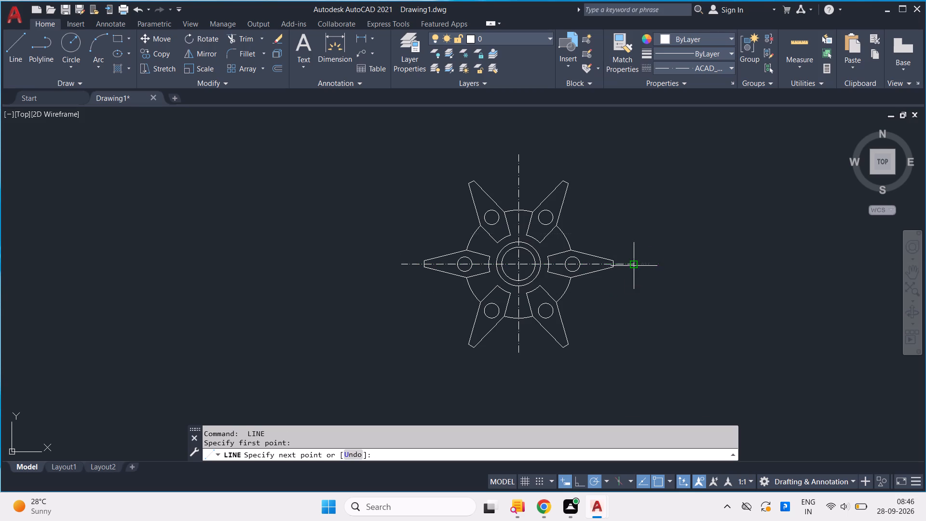
key("space")
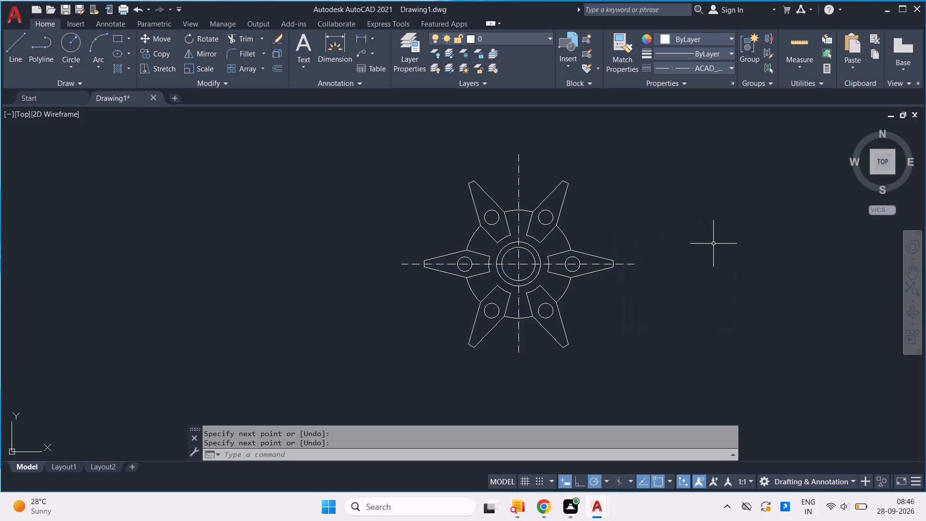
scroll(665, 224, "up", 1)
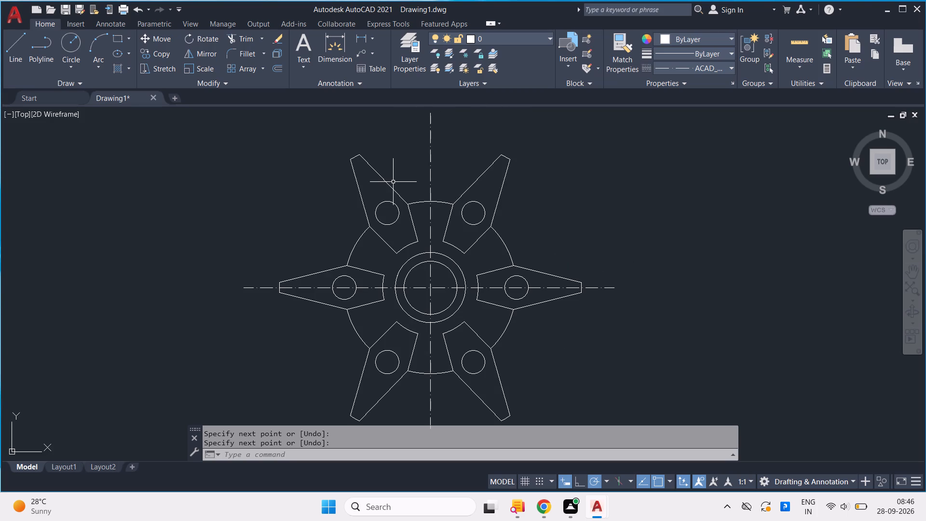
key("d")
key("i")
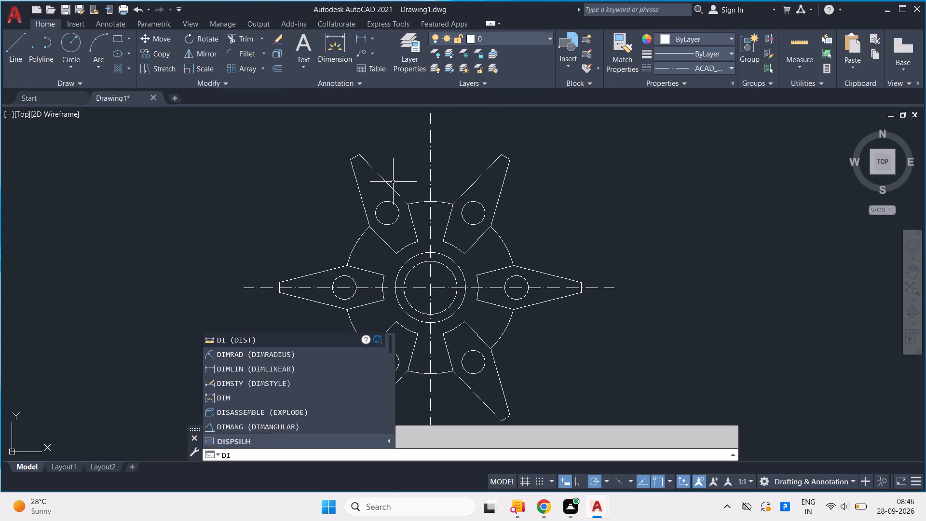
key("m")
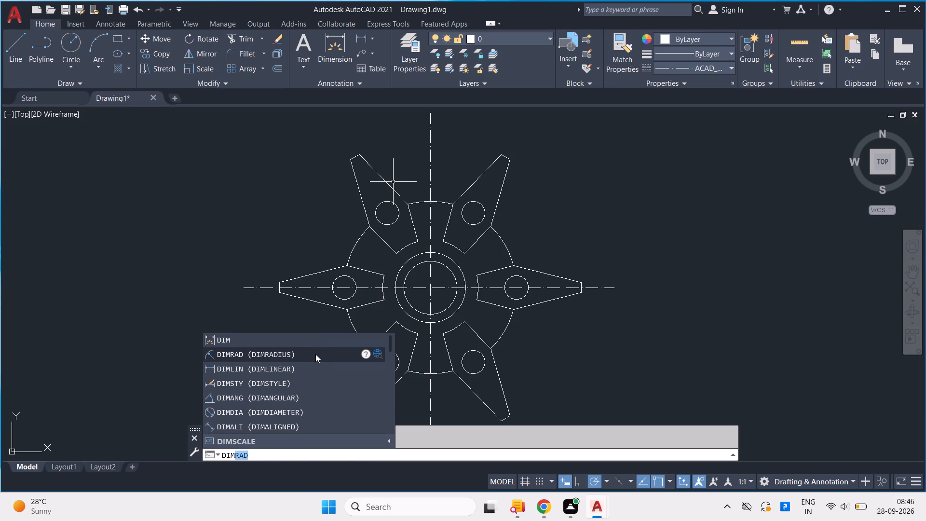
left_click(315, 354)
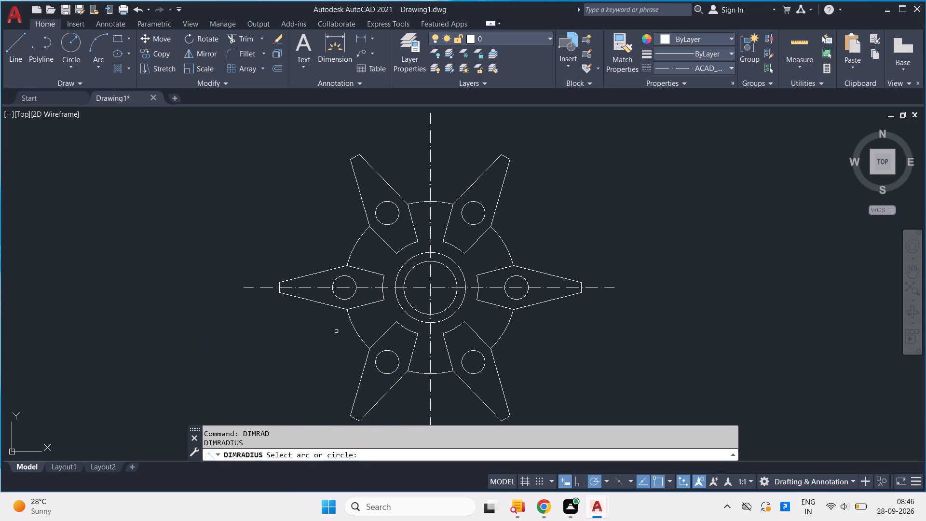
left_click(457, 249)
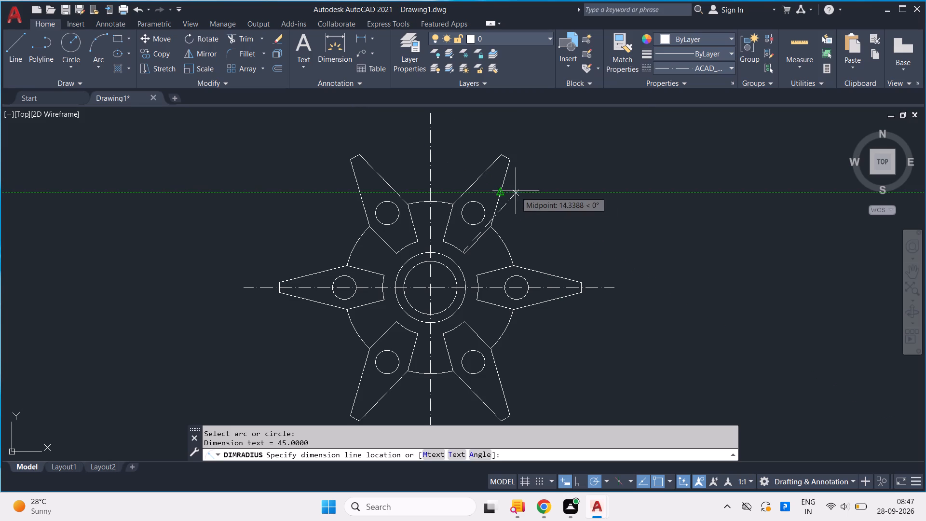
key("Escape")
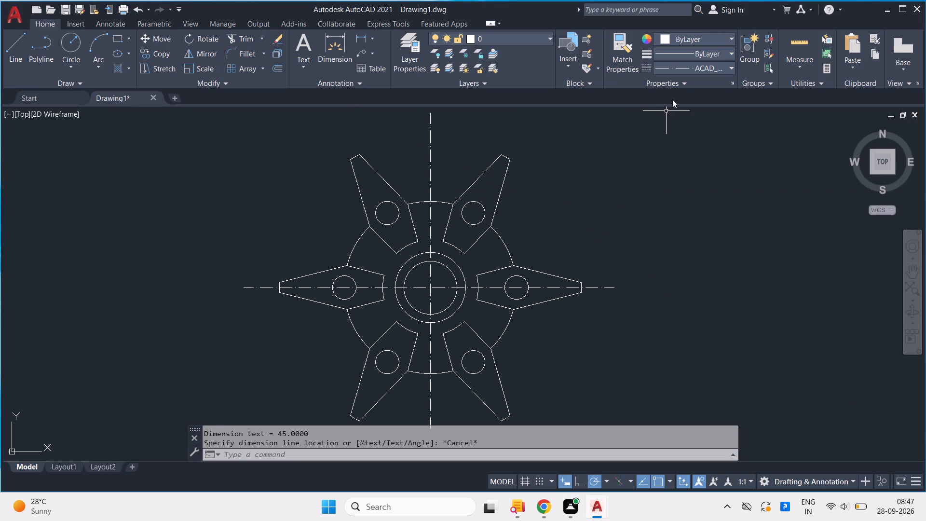
Set the current linetype to ByLayer.
left_click(728, 62)
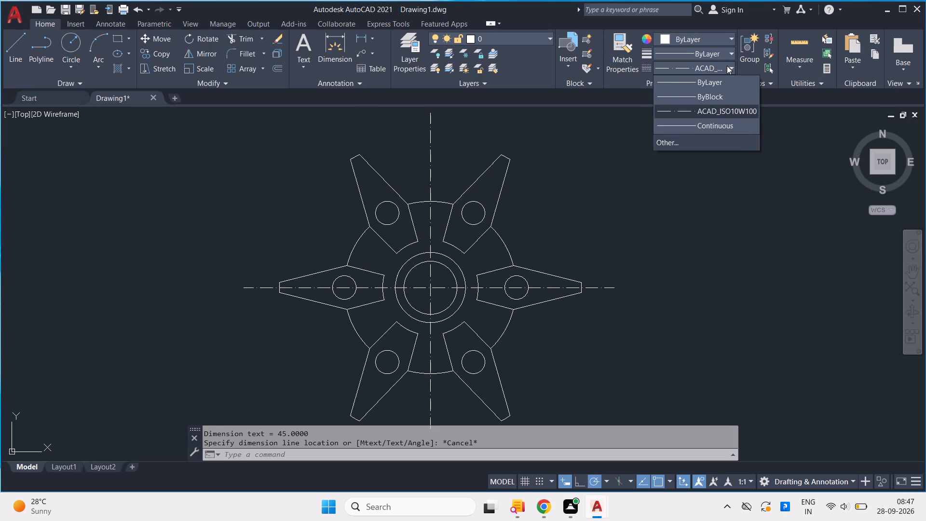
left_click(729, 79)
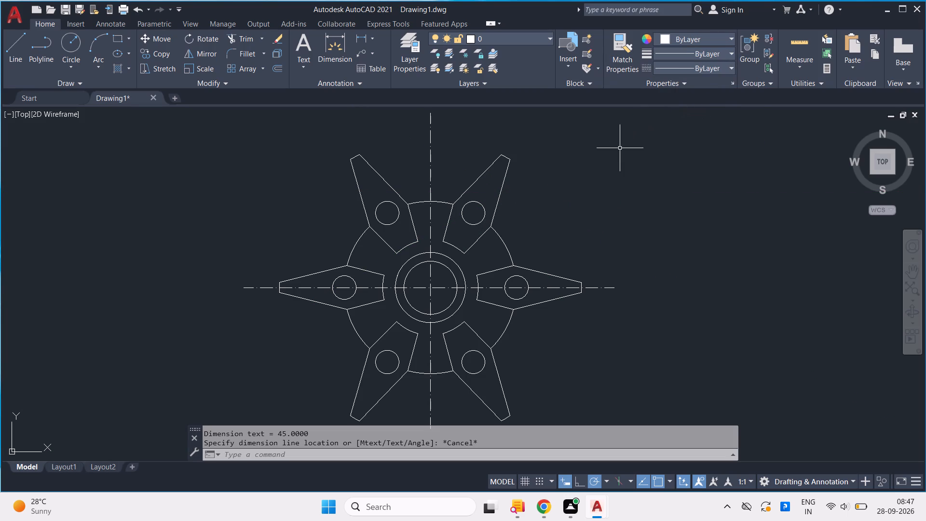
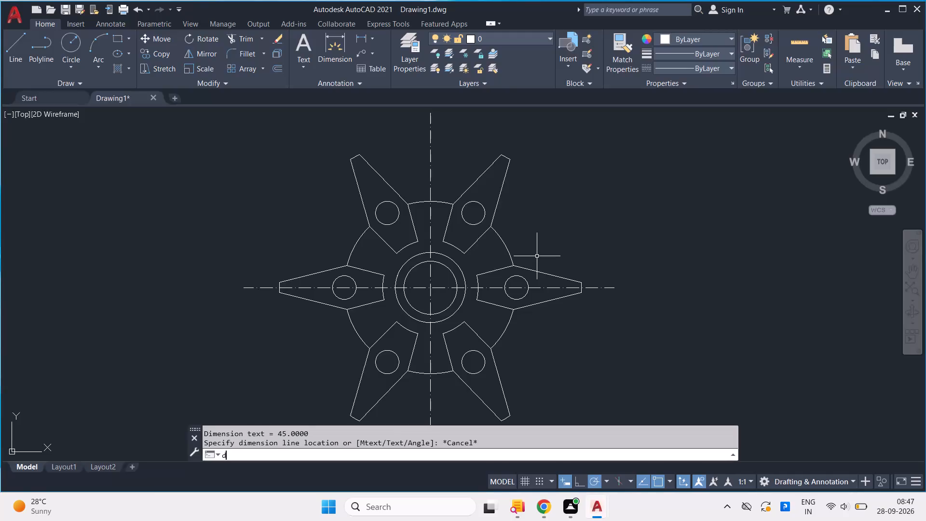
Add a radius dimension to the inner arc at the base of the upper-right blade, placing its text inside the blade.
scroll(537, 256, "up", 1)
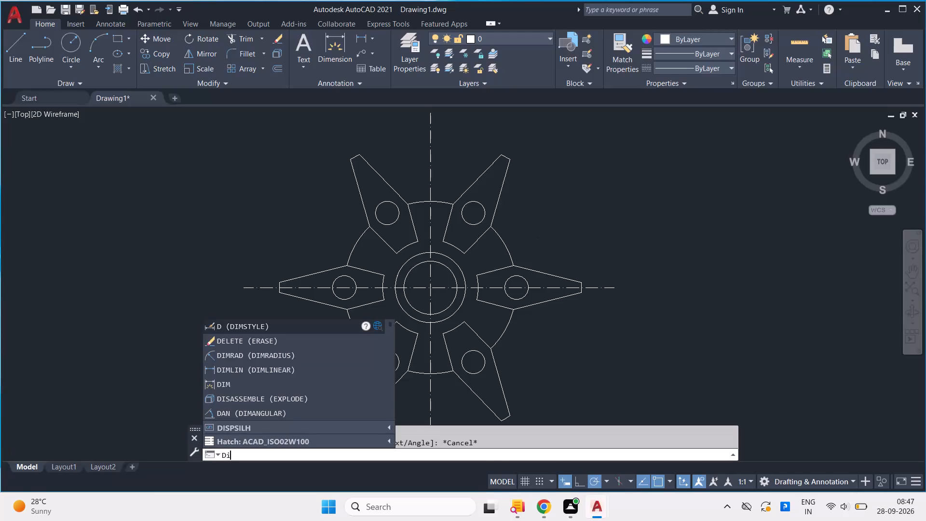
key("m")
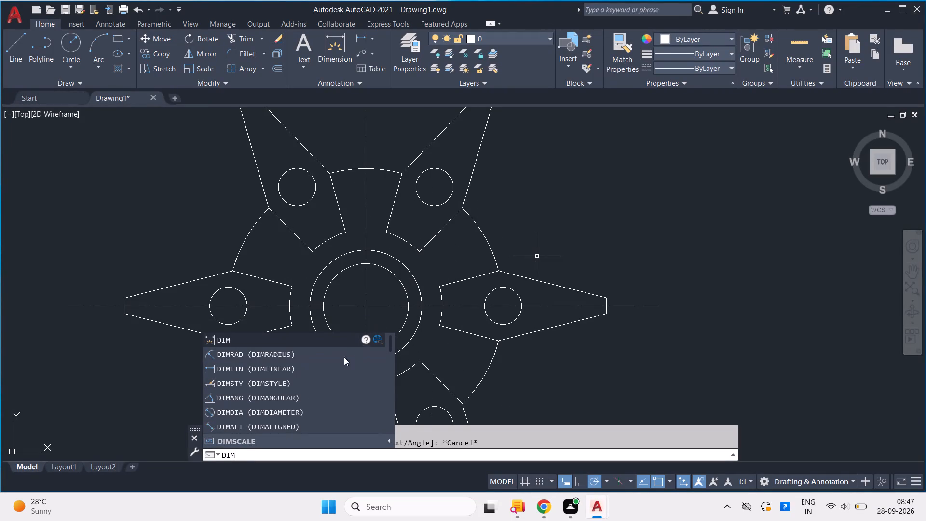
left_click(328, 357)
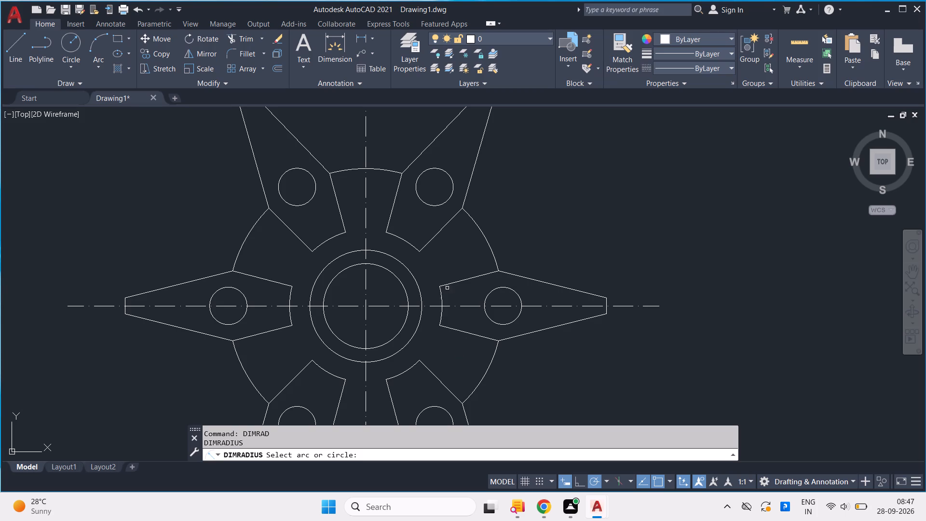
left_click(405, 243)
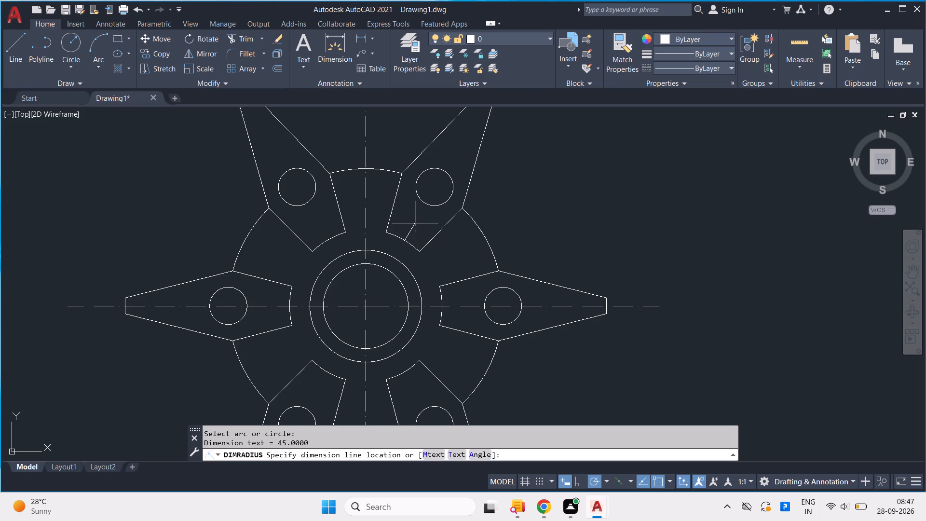
left_click(415, 223)
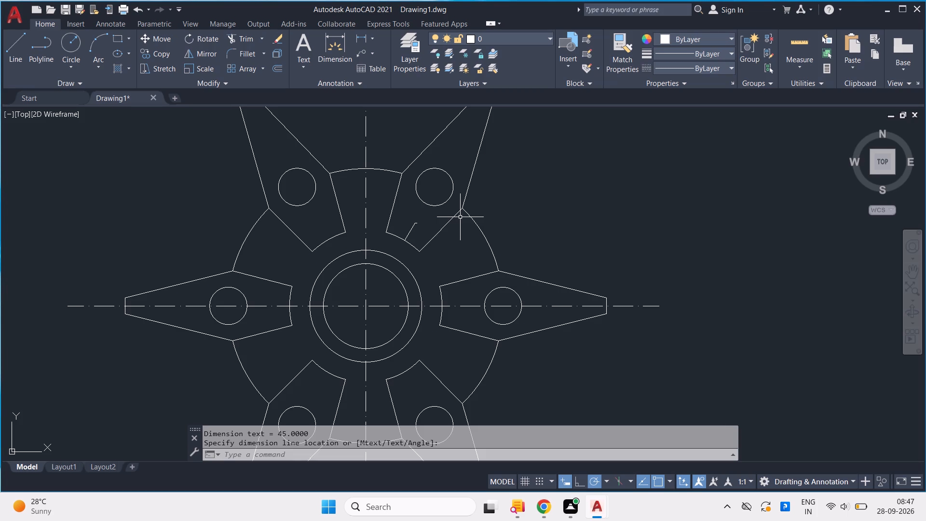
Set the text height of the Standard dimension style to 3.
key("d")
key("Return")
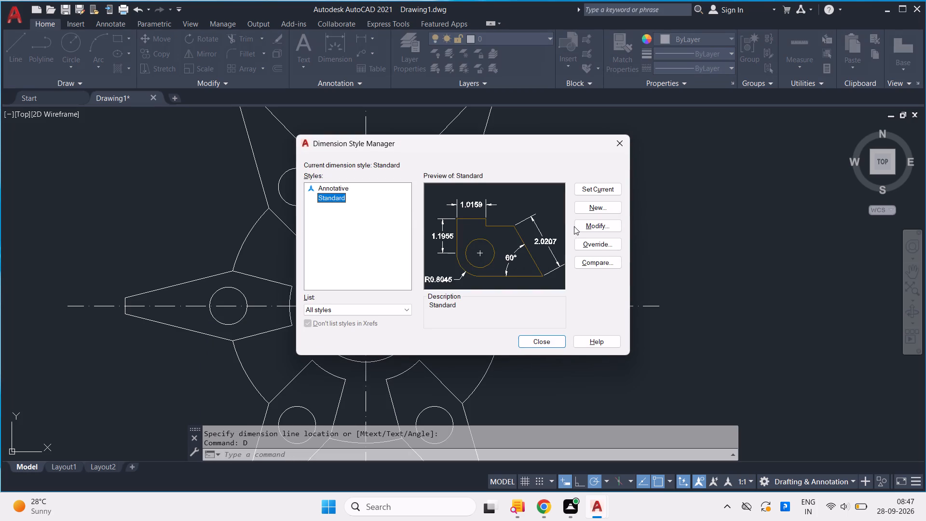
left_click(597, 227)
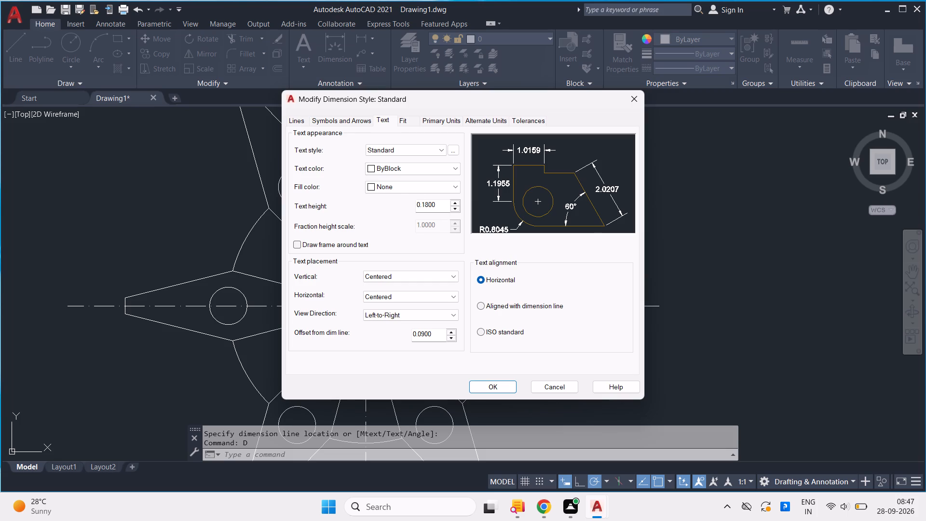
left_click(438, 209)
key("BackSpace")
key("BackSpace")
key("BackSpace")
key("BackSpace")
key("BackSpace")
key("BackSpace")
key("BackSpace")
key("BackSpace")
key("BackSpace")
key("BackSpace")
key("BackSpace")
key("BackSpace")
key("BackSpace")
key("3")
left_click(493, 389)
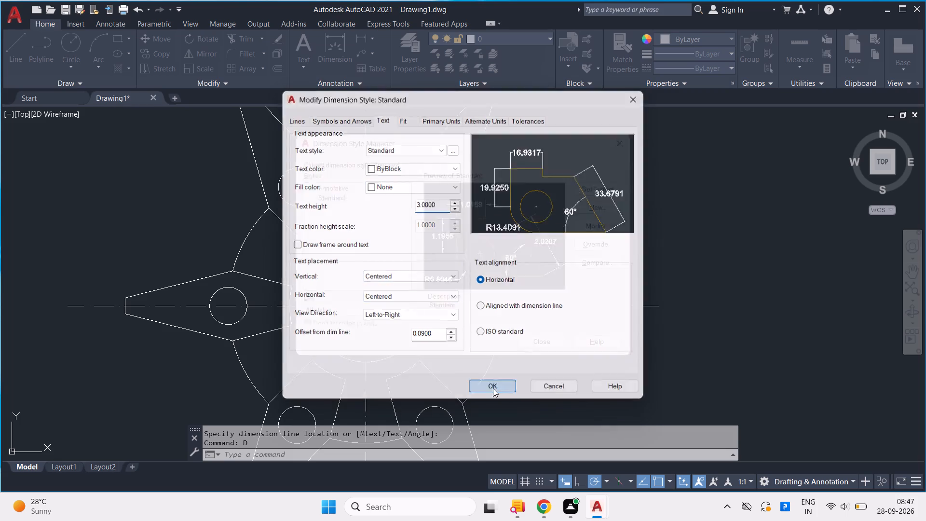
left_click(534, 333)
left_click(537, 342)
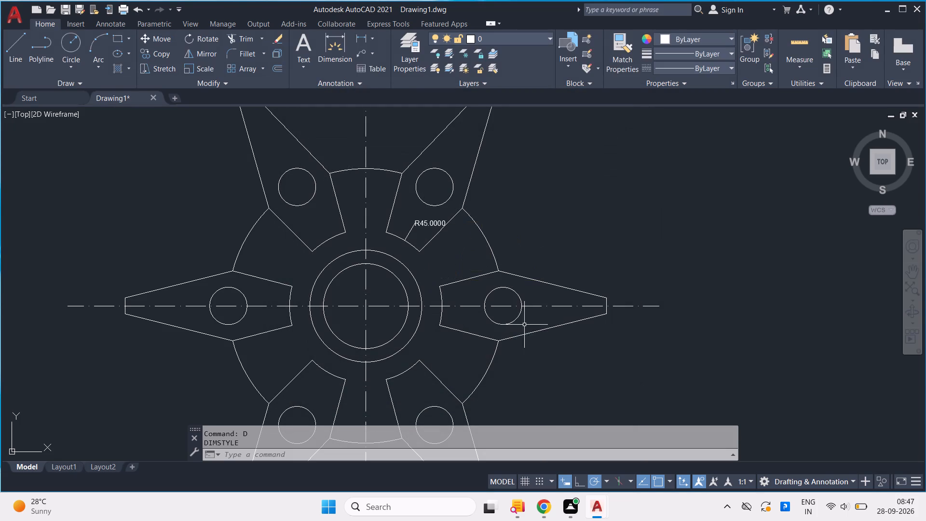
Set the text height of the Standard dimension style to 4.
scroll(469, 250, "down", 1)
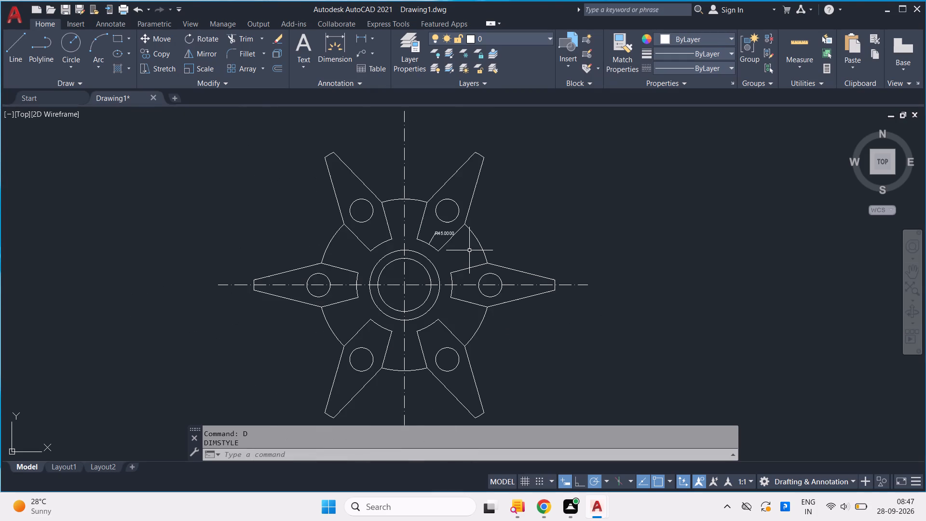
scroll(469, 250, "up", 1)
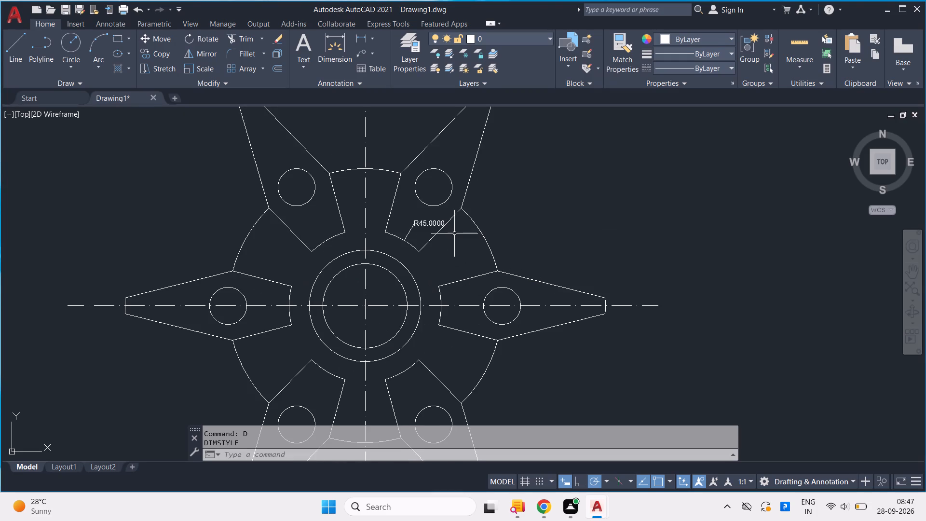
key("ctrl+z")
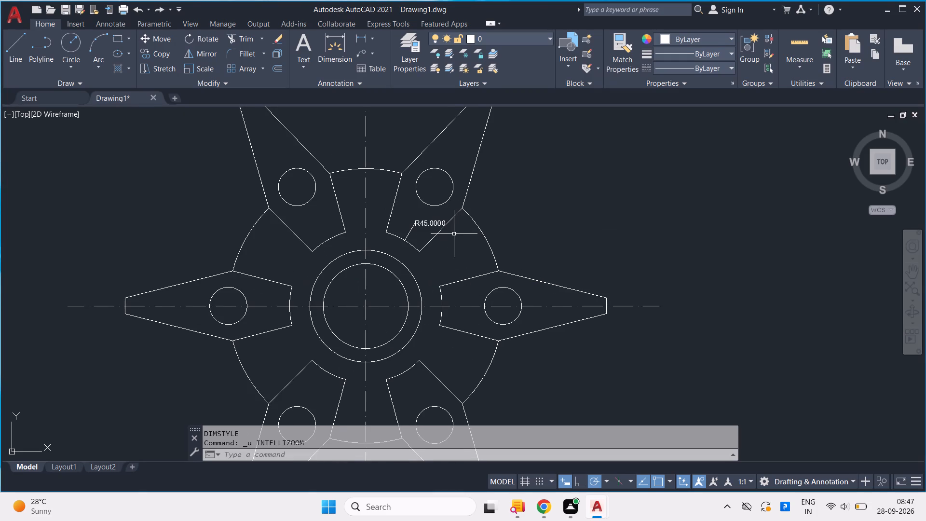
key("d")
key("Return")
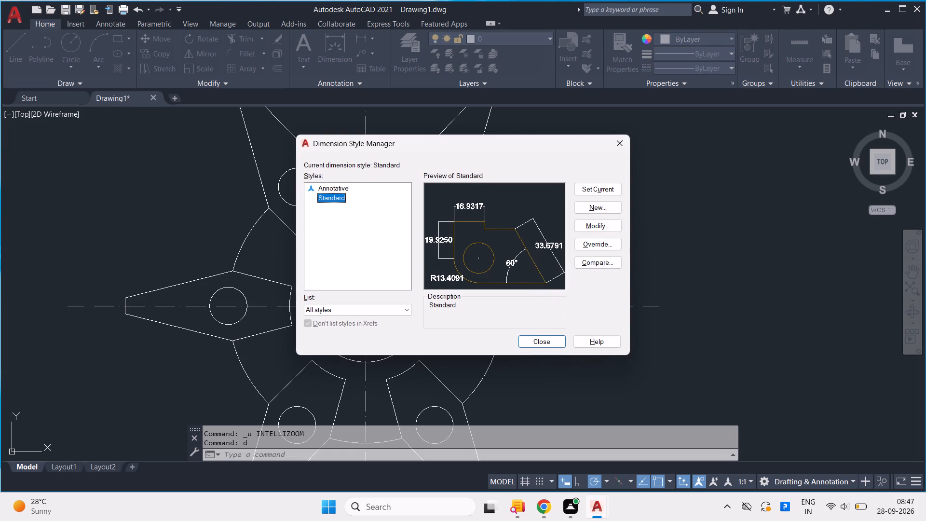
left_click(592, 229)
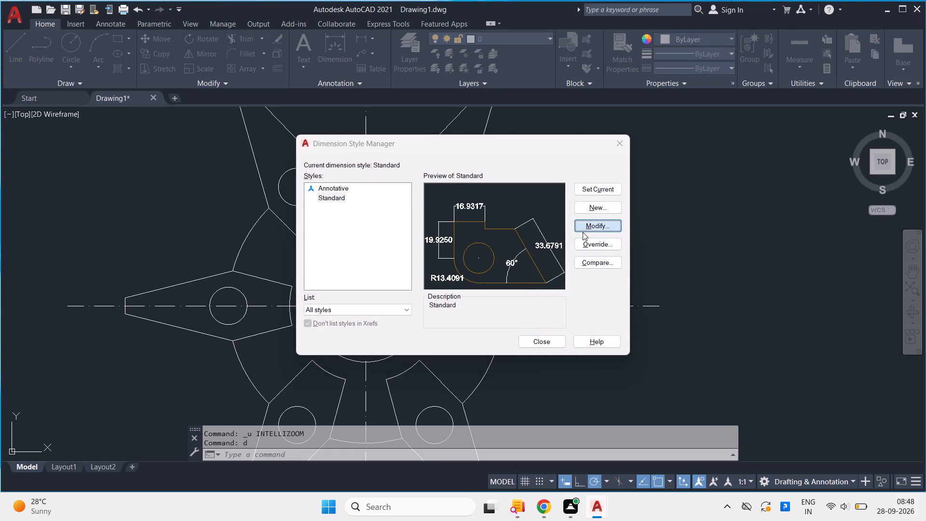
left_click(441, 203)
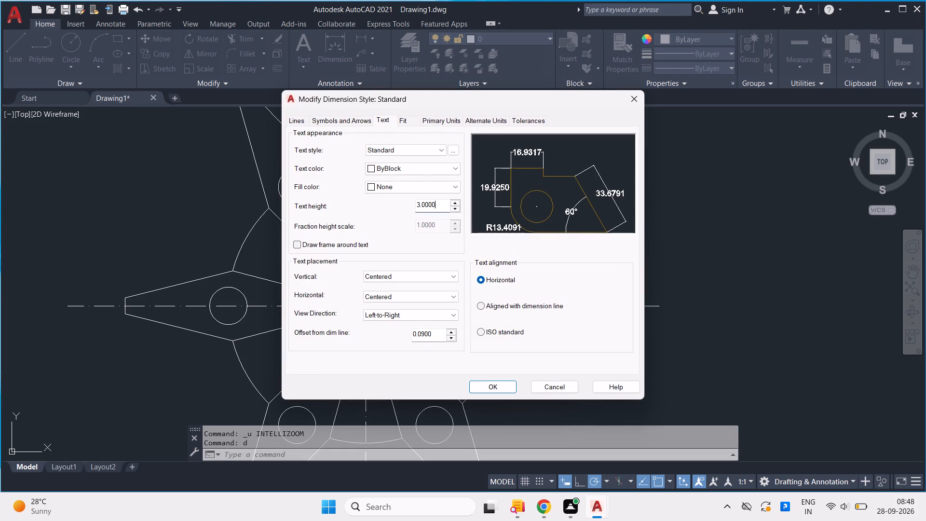
key("BackSpace")
key("BackSpace")
key("BackSpace")
key("BackSpace")
key("BackSpace")
key("BackSpace")
key("BackSpace")
key("BackSpace")
key("BackSpace")
key("BackSpace")
key("BackSpace")
key("BackSpace")
key("BackSpace")
key("BackSpace")
key("BackSpace")
key("4")
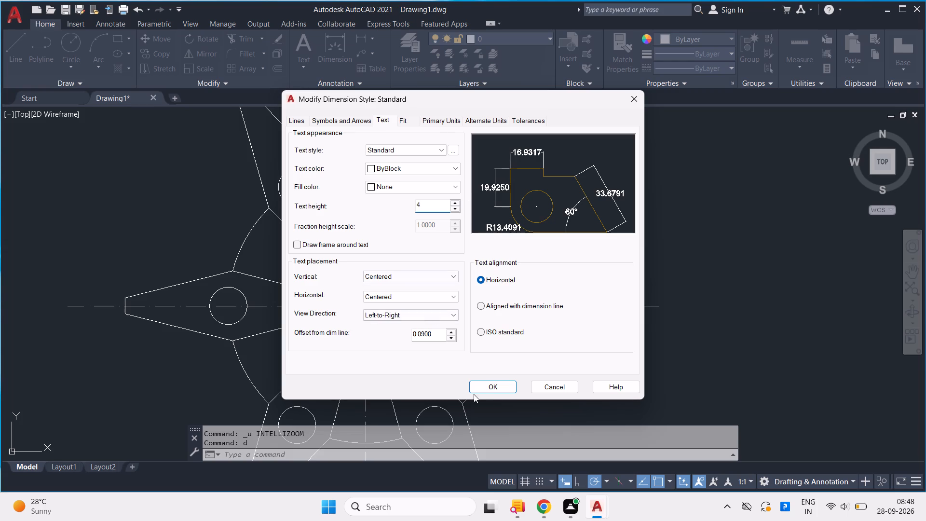
left_click(500, 388)
left_click(533, 346)
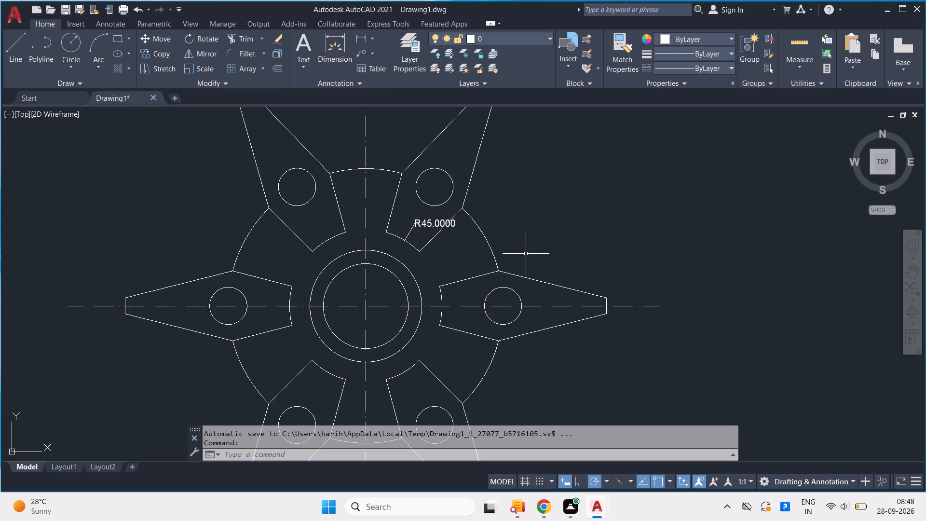
Add a radius dimension to the large outer arc between the upper-right and right blades, with its text outside the part.
type("di")
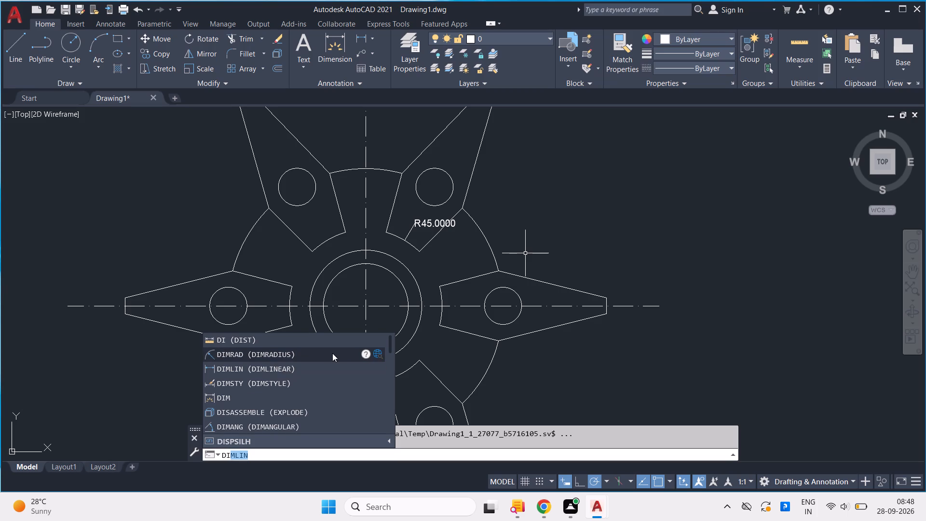
left_click(332, 353)
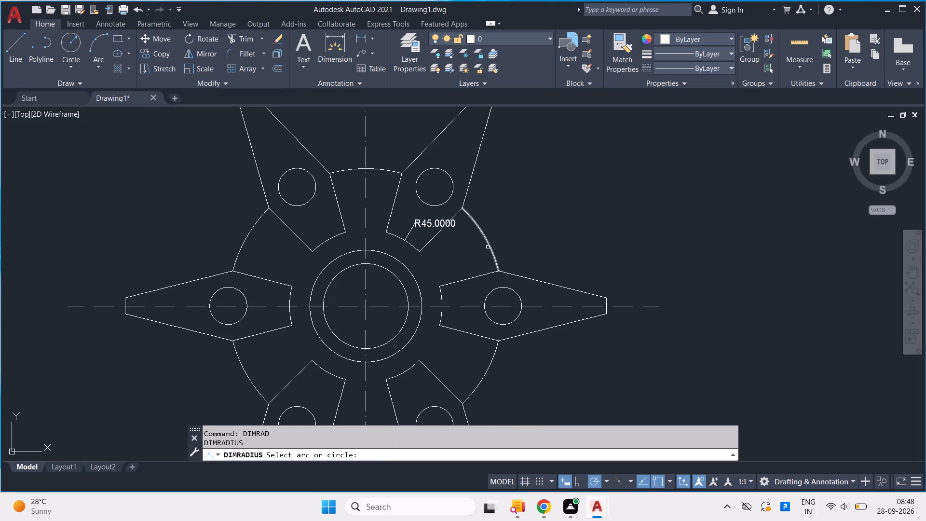
left_click(490, 245)
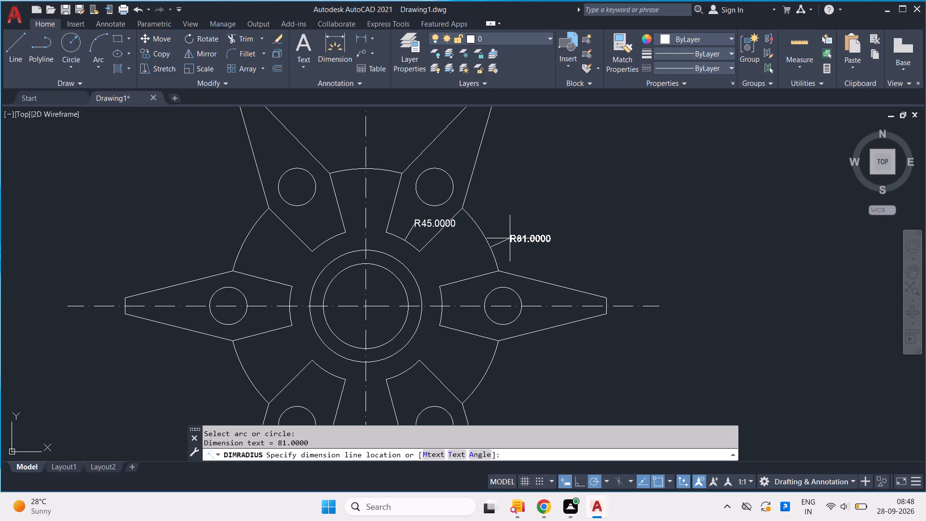
left_click(522, 232)
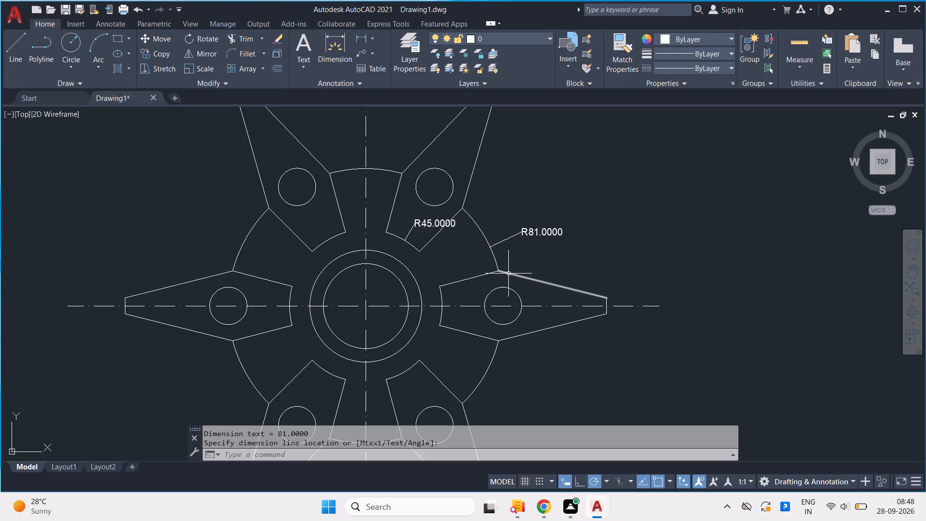
Add a diameter dimension to the hole in the upper-left blade, placing its text outside the blade on the left.
type("dim")
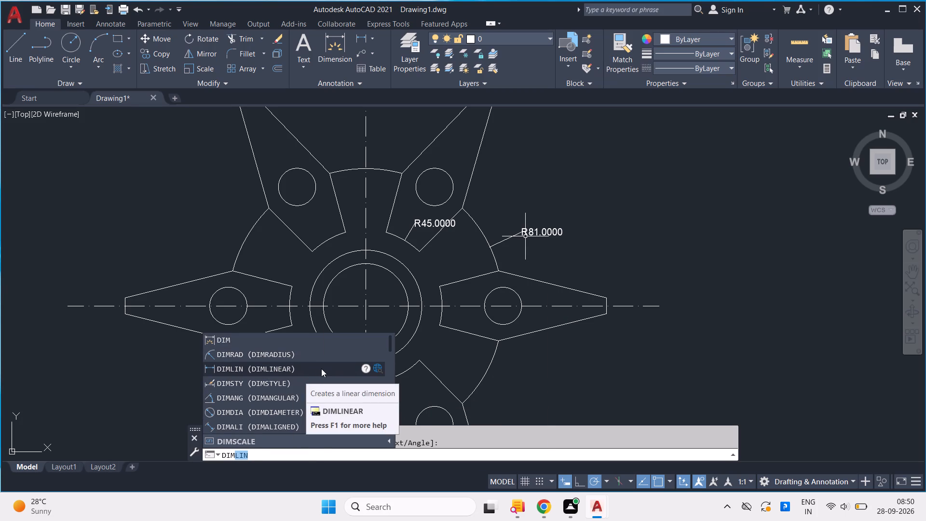
key("d")
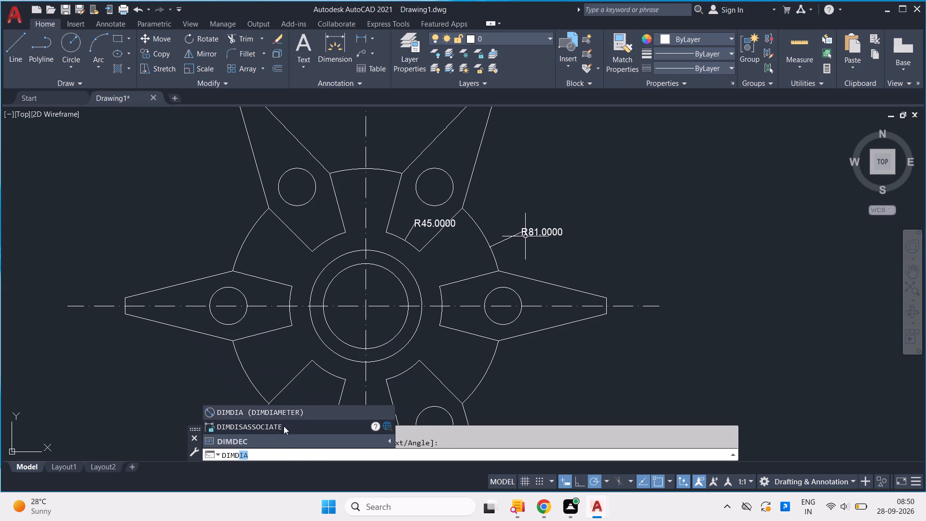
left_click(288, 412)
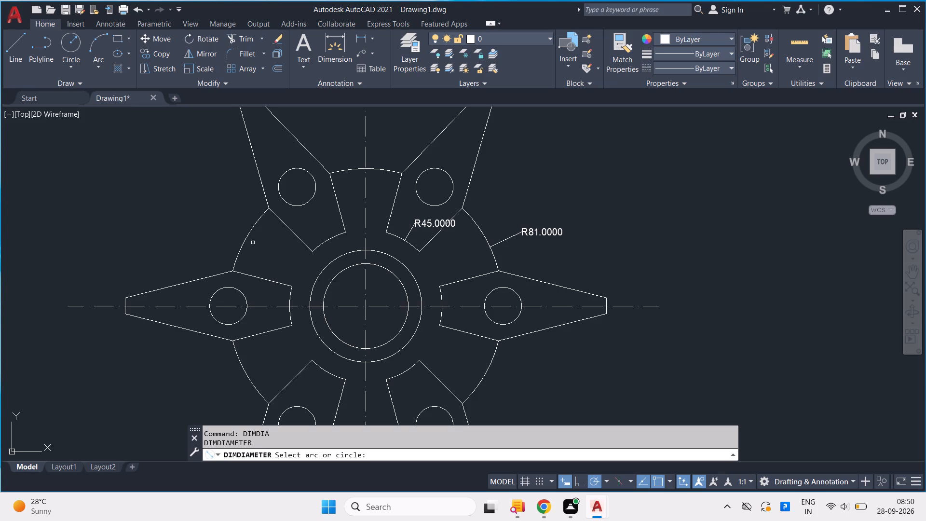
left_click(280, 176)
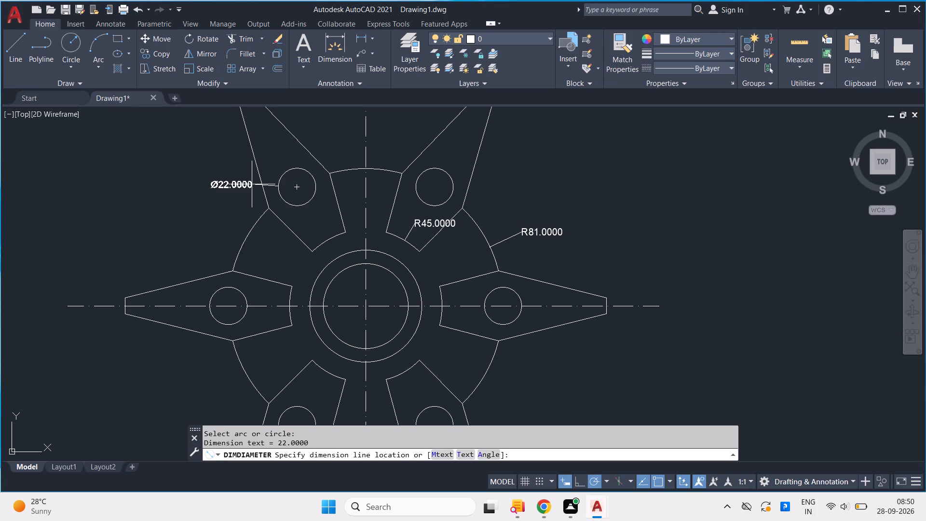
left_click(224, 170)
Add a diameter dimension to the outer of the two central circles, placing its text outside the part at lower left.
scroll(250, 200, "down", 1)
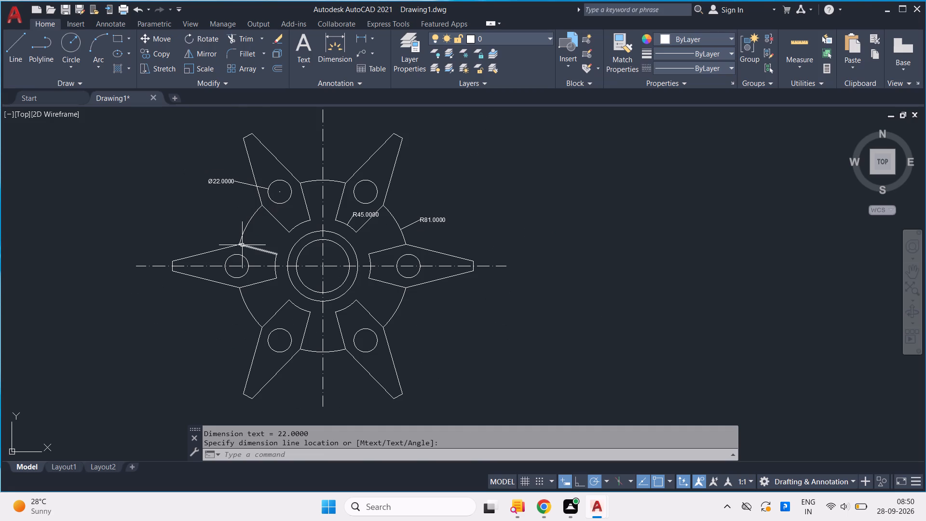
key("space")
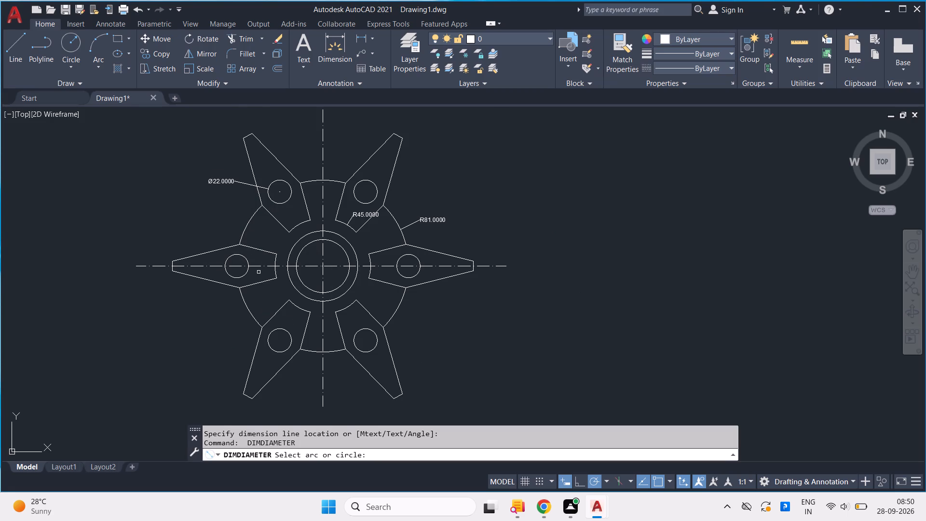
left_click(293, 287)
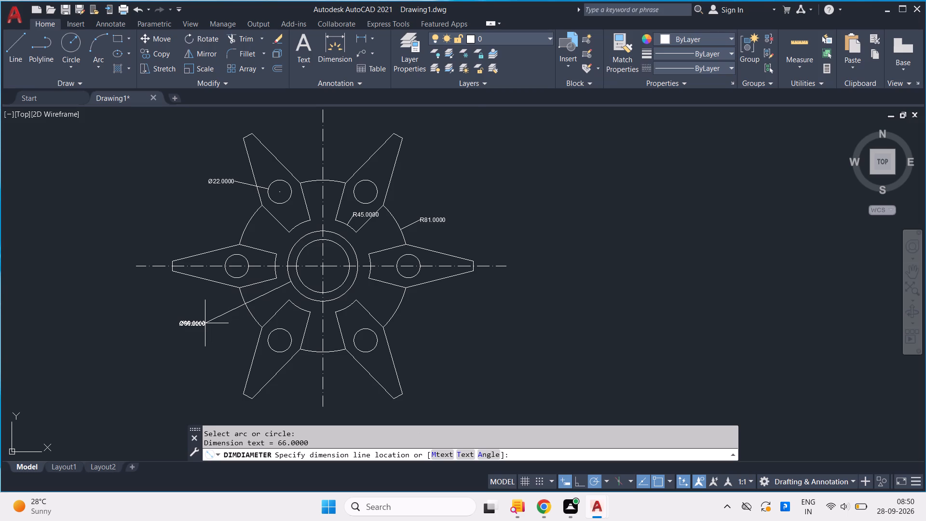
scroll(205, 323, "up", 1)
left_click(205, 323)
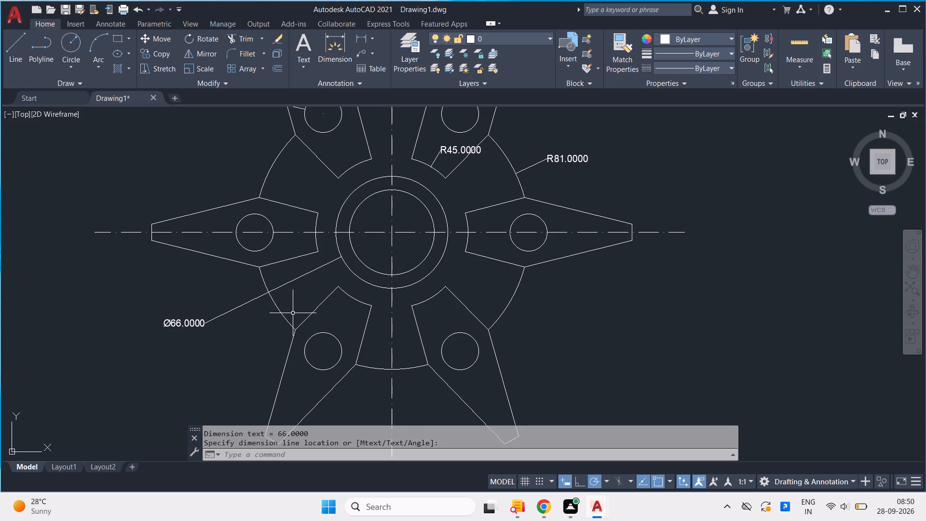
Add a diameter dimension to the inner central circle, placing its text below the right blade's inner end.
key("space")
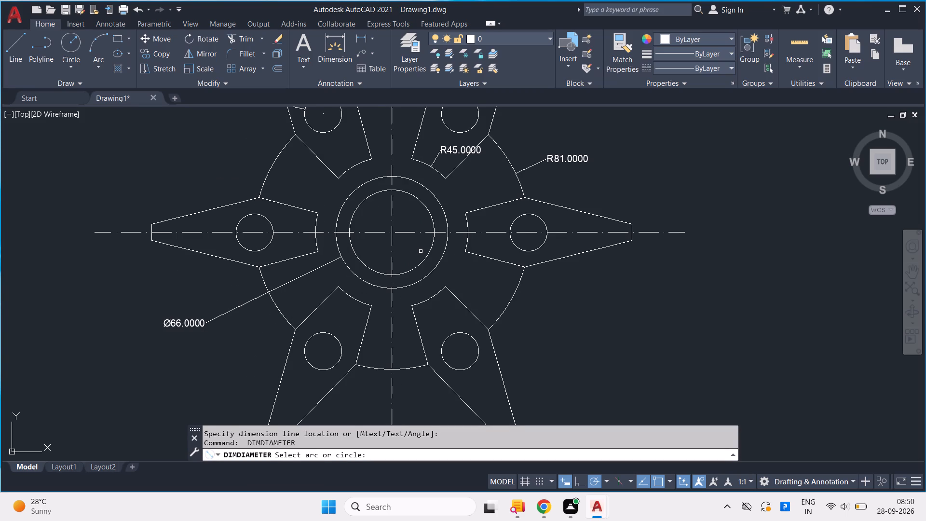
left_click(430, 253)
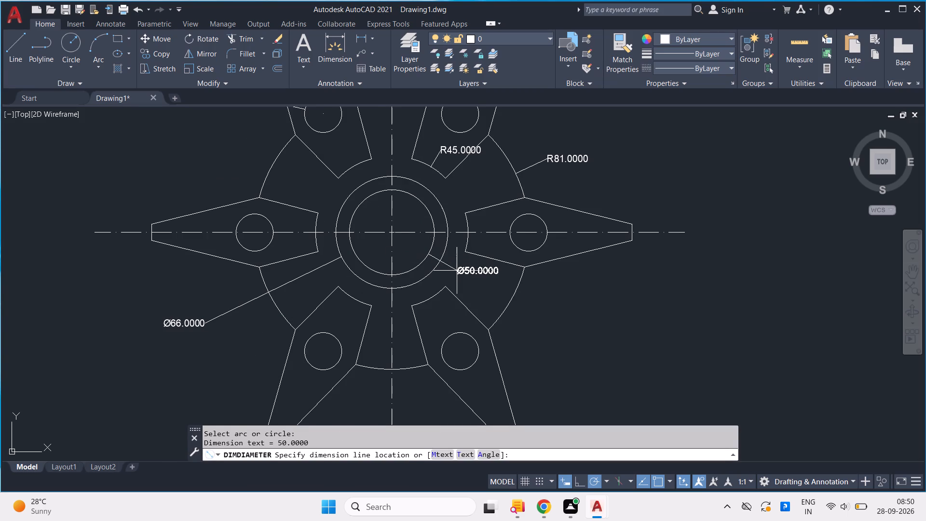
left_click(469, 274)
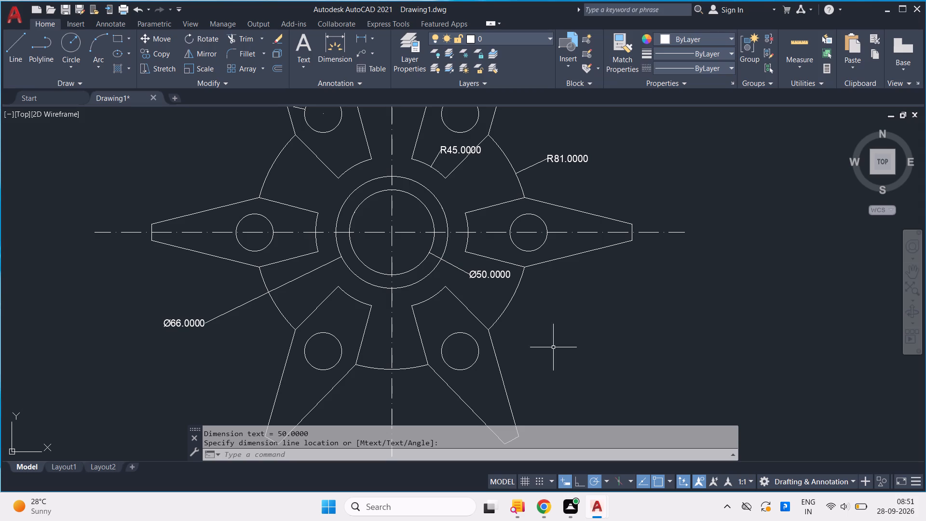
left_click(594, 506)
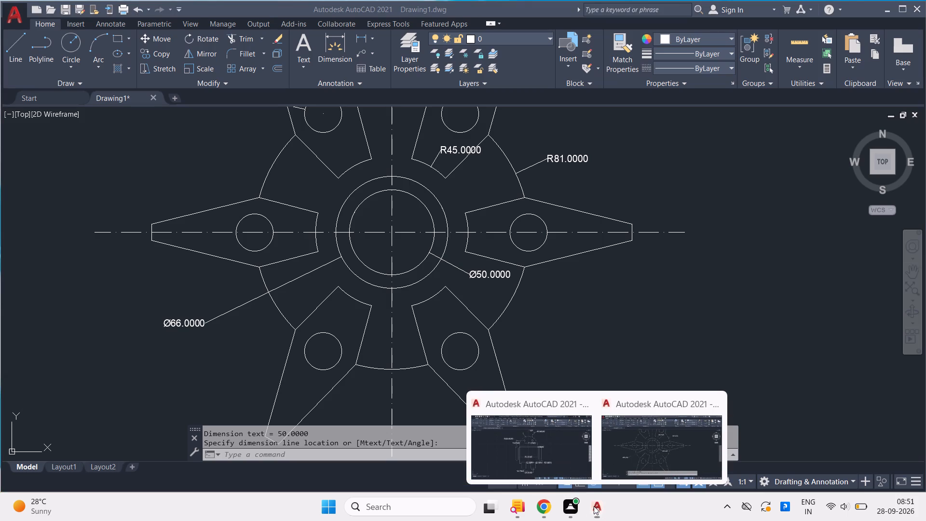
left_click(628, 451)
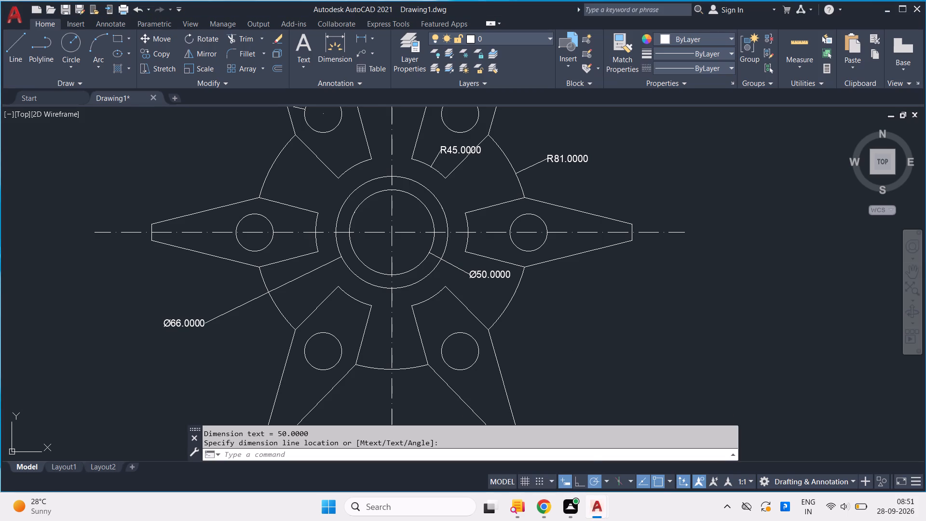
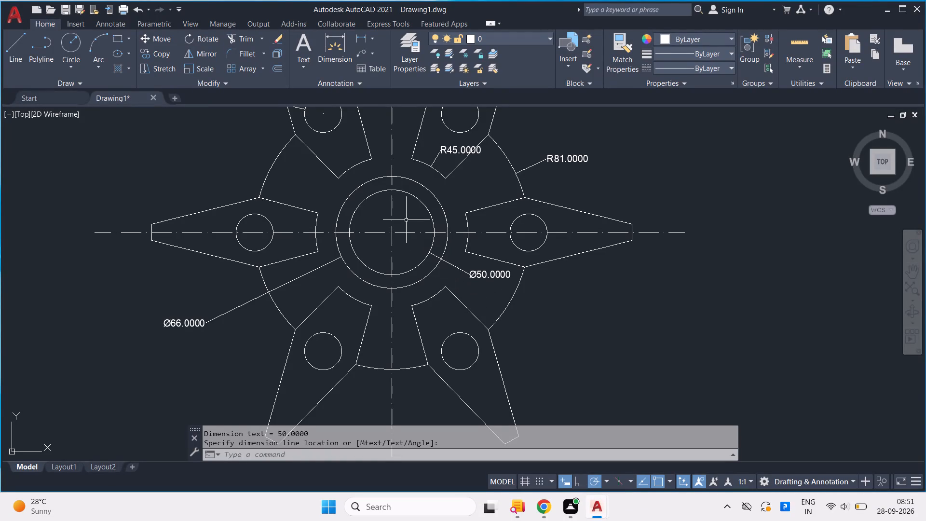
Examine the radius and diameter dimensions already placed around the six-bladed part.
middle_click_drag(376, 168, 391, 227)
scroll(382, 197, "down", 1)
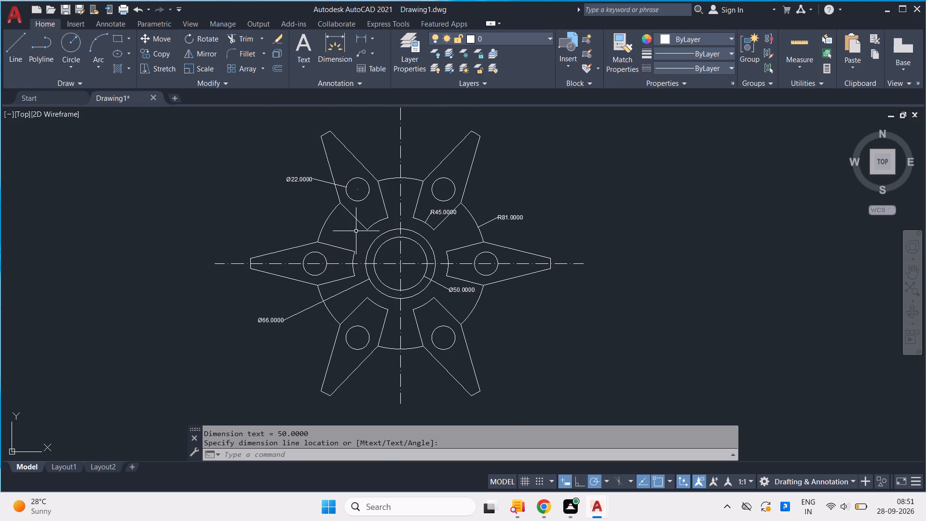
scroll(357, 188, "up", 2)
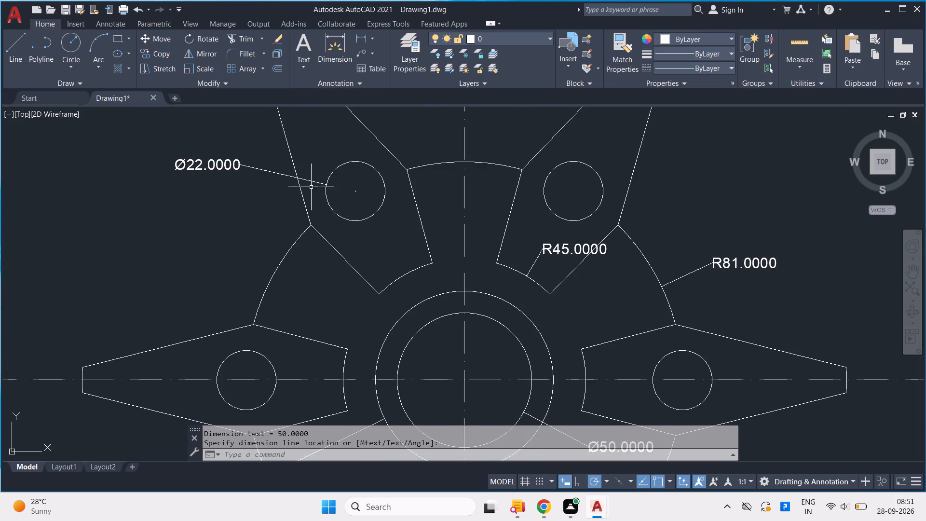
scroll(309, 185, "up", 3)
scroll(318, 175, "down", 2)
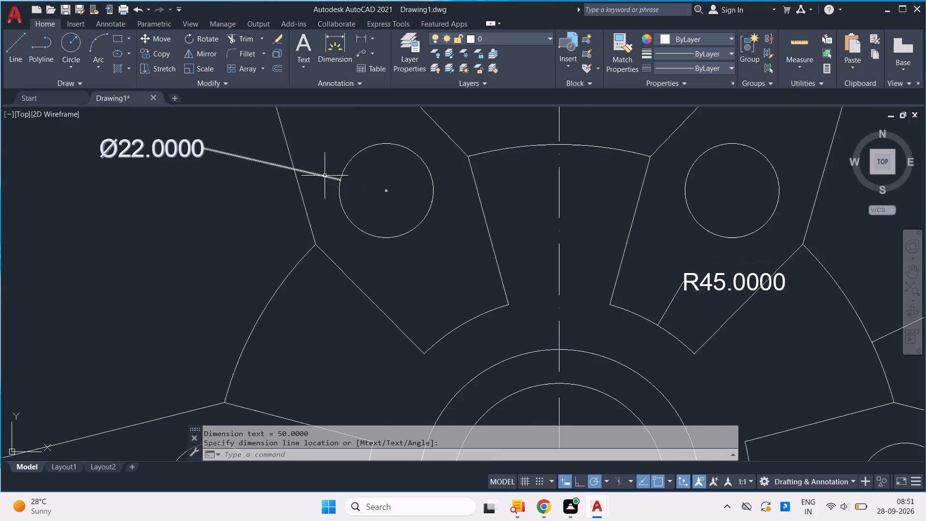
scroll(330, 177, "down", 1)
scroll(388, 223, "down", 1)
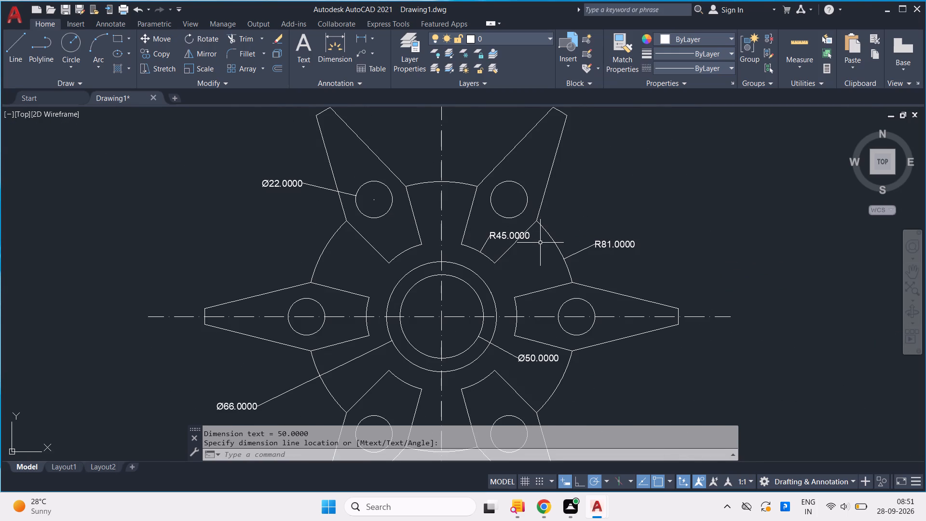
scroll(536, 242, "down", 1)
middle_click_drag(536, 242, 520, 230)
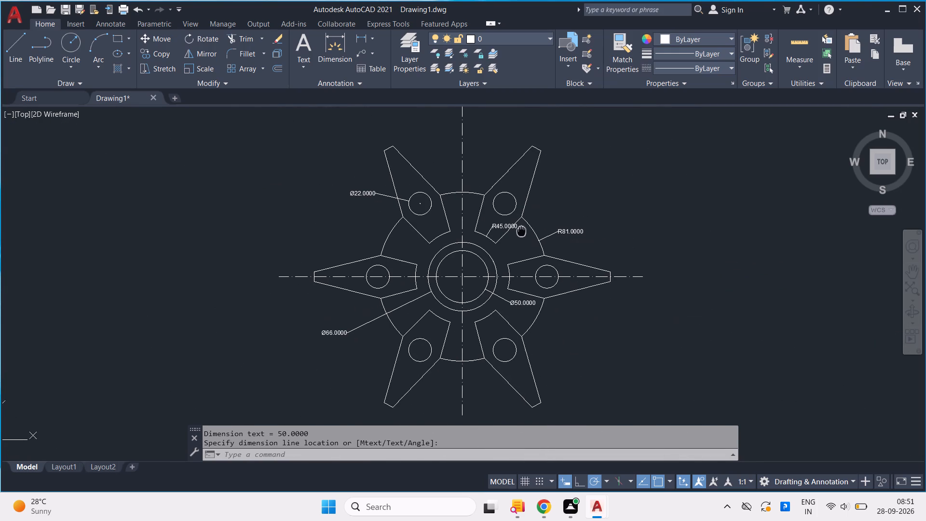
middle_click_drag(520, 230, 519, 229)
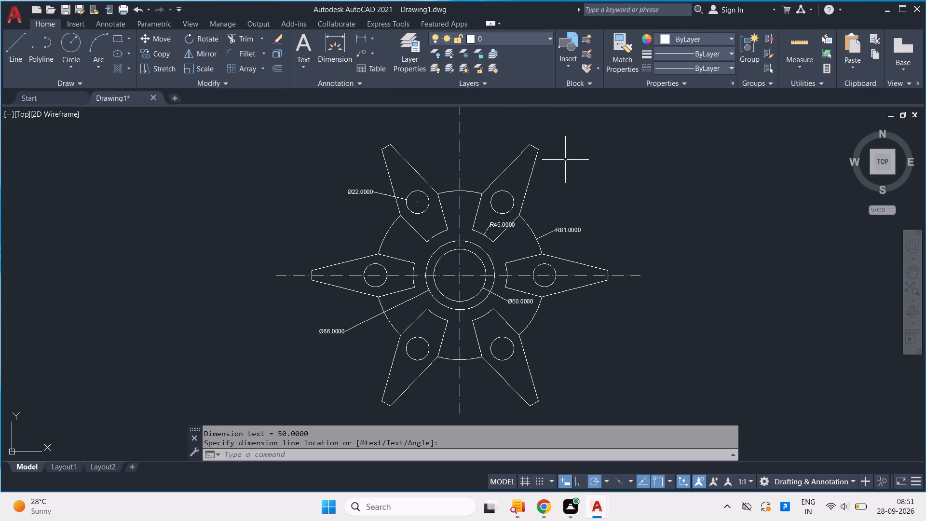
Add an angular dimension between the right blade's upper inner edge and the horizontal centreline, placing its arc at the blade tip above the centreline.
key("d")
key("i")
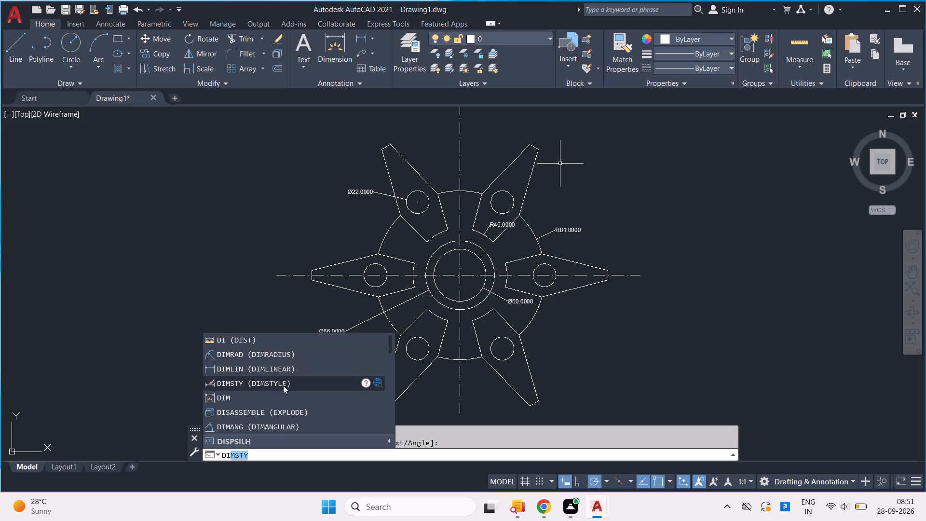
left_click(287, 427)
scroll(444, 303, "up", 2)
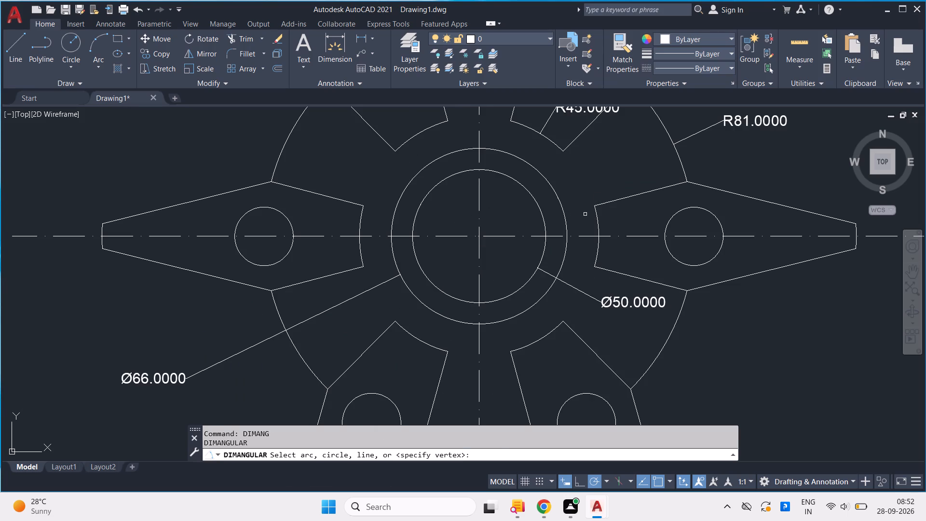
left_click(618, 200)
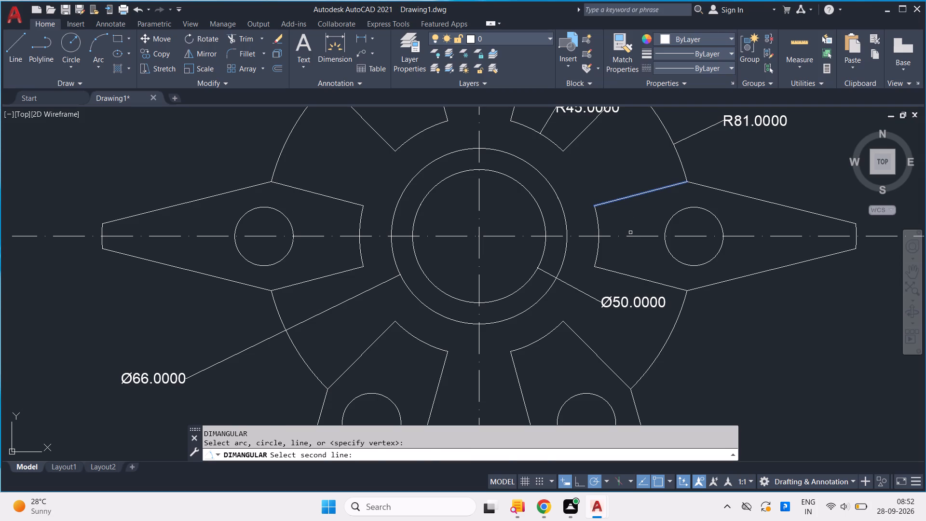
left_click(633, 237)
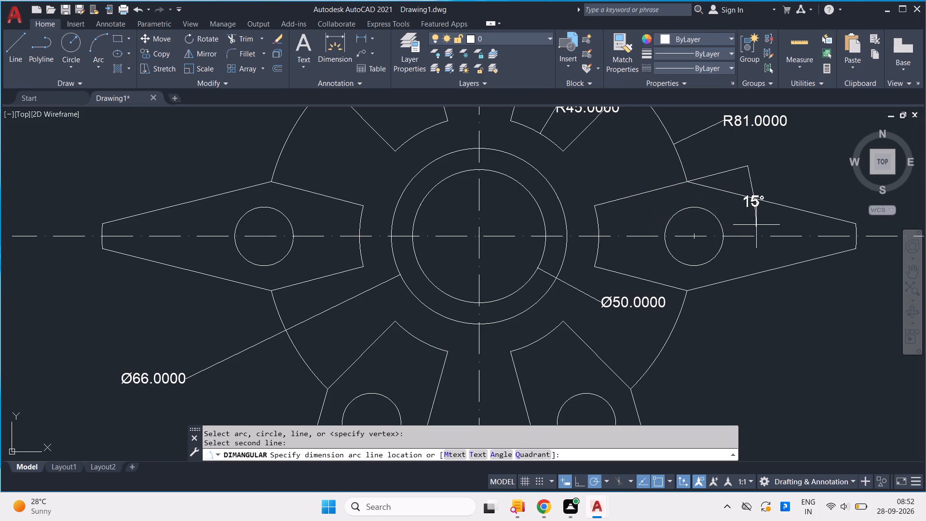
scroll(760, 225, "down", 1)
middle_click_drag(760, 225, 650, 238)
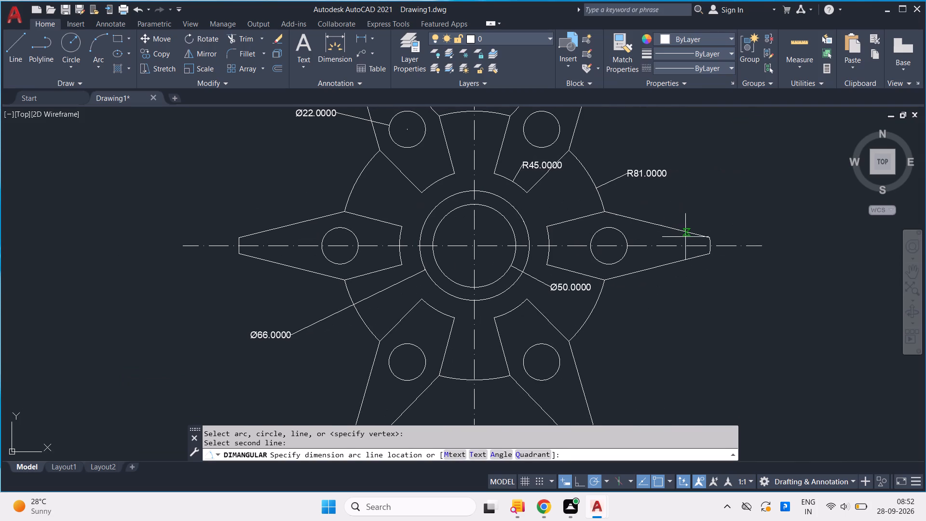
left_click(711, 244)
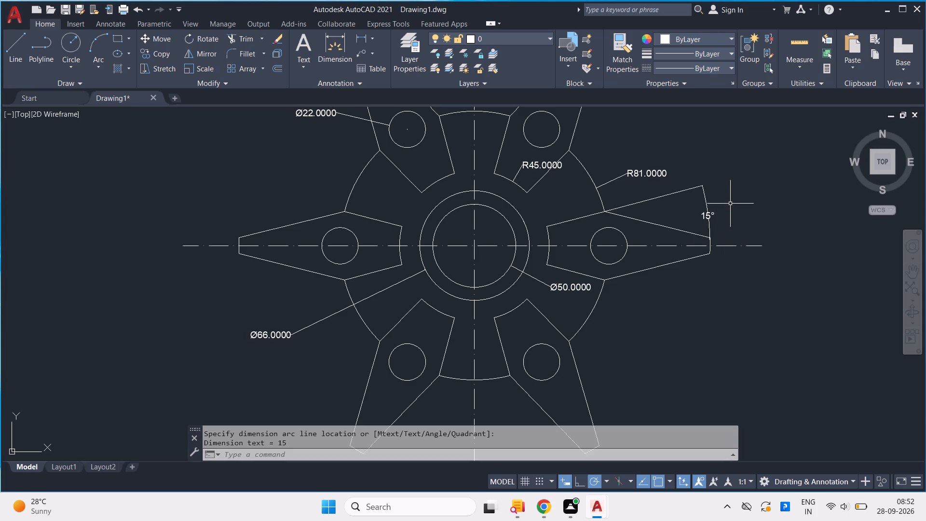
Add a matching angular dimension between the horizontal centreline and the right blade's lower inner edge, placing its arc at the tip below the centreline.
key("space")
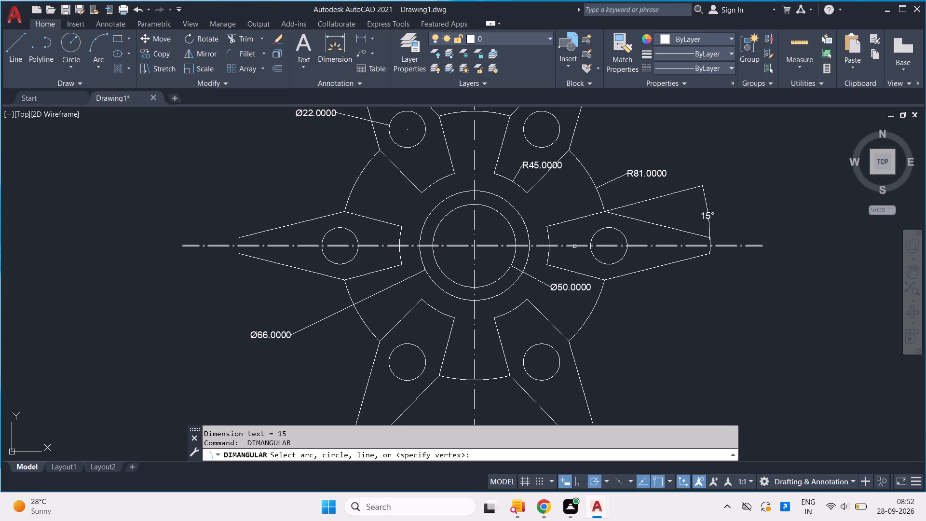
left_click(574, 247)
left_click(571, 269)
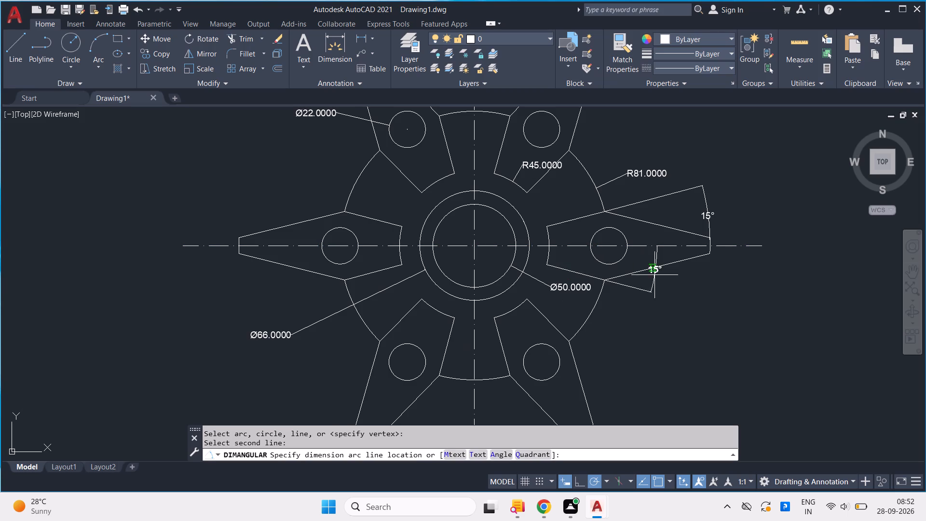
left_click(708, 272)
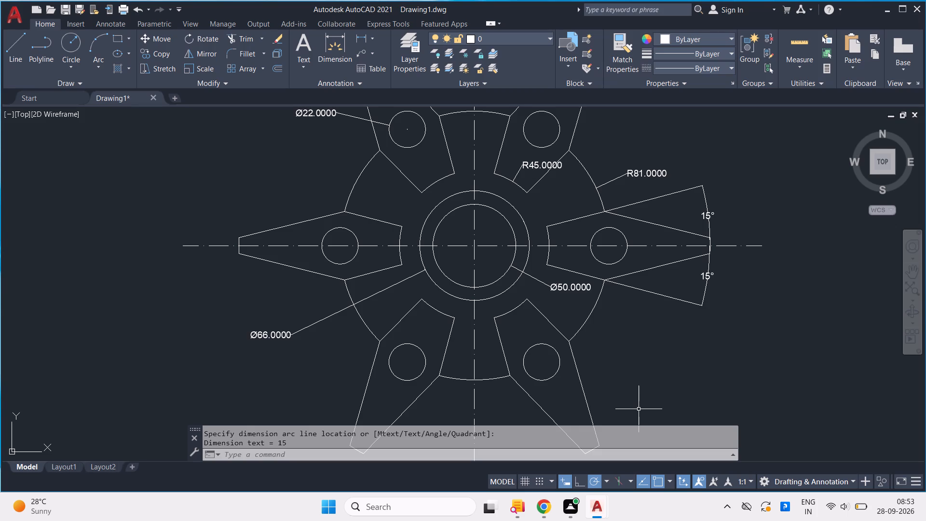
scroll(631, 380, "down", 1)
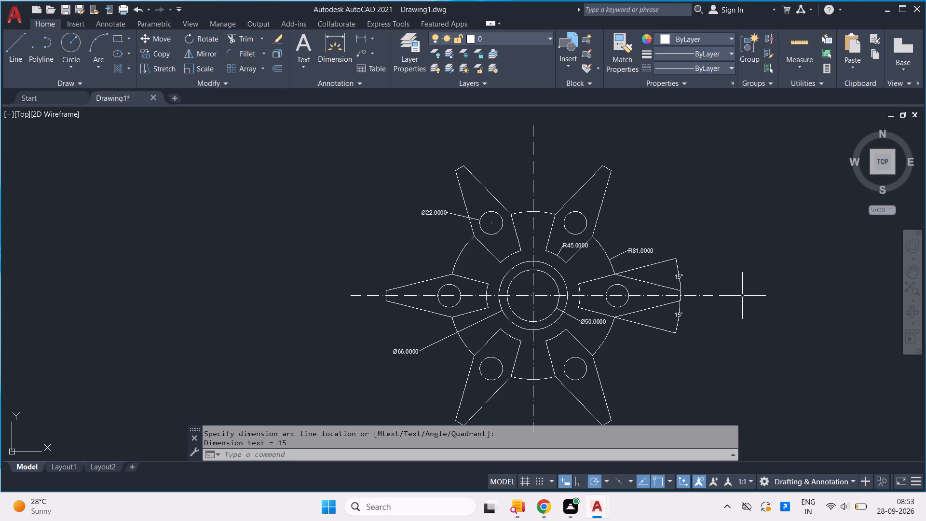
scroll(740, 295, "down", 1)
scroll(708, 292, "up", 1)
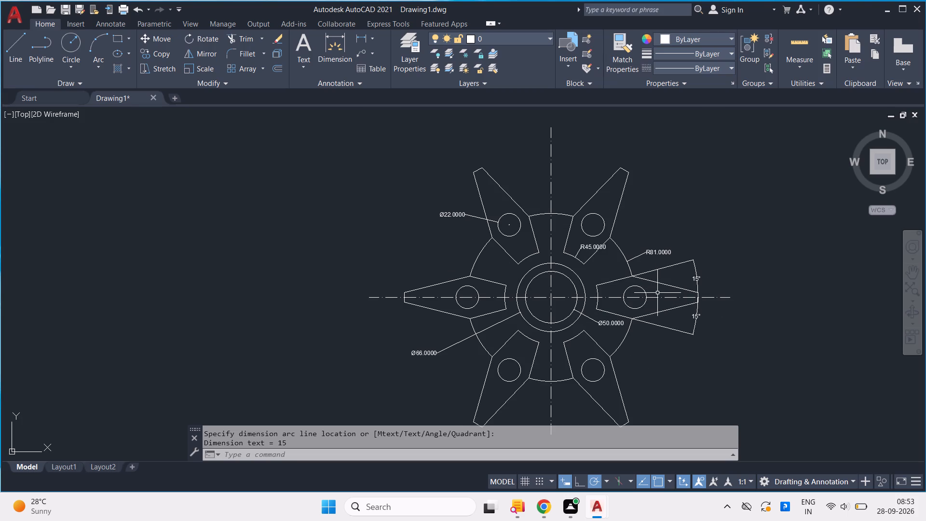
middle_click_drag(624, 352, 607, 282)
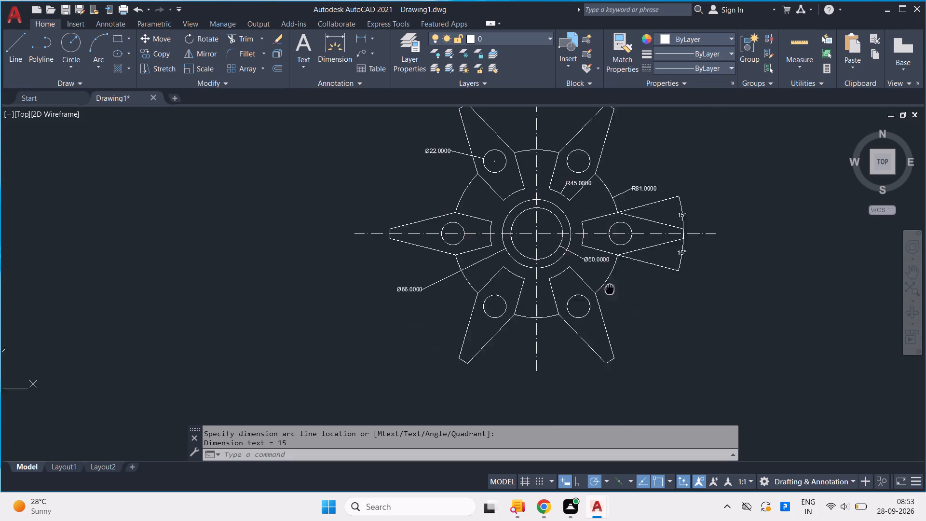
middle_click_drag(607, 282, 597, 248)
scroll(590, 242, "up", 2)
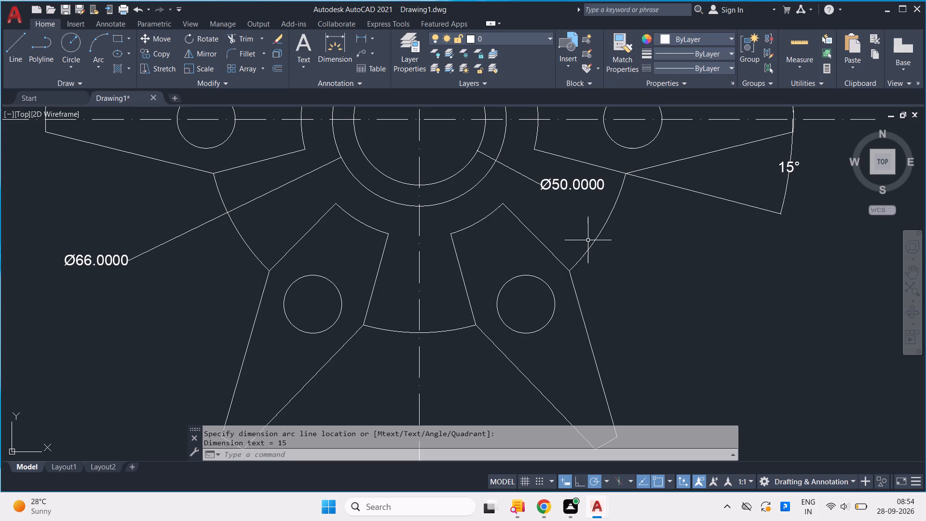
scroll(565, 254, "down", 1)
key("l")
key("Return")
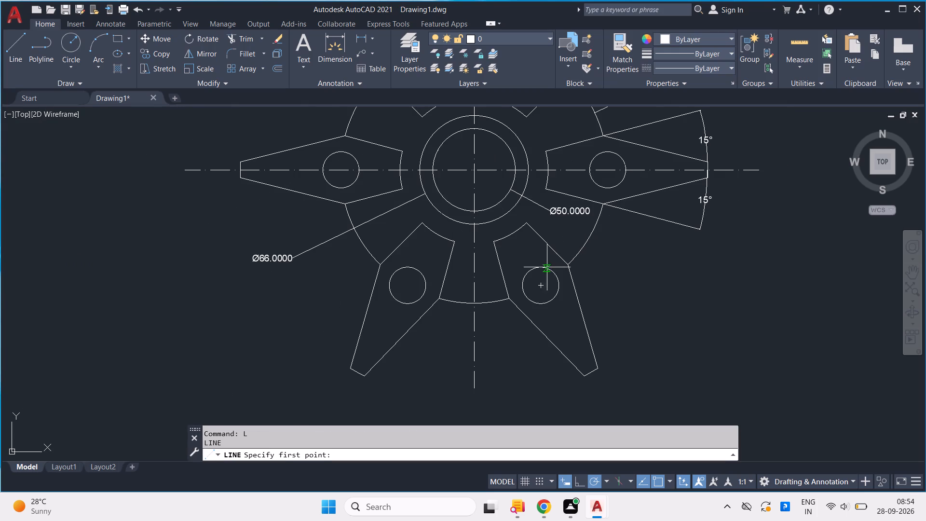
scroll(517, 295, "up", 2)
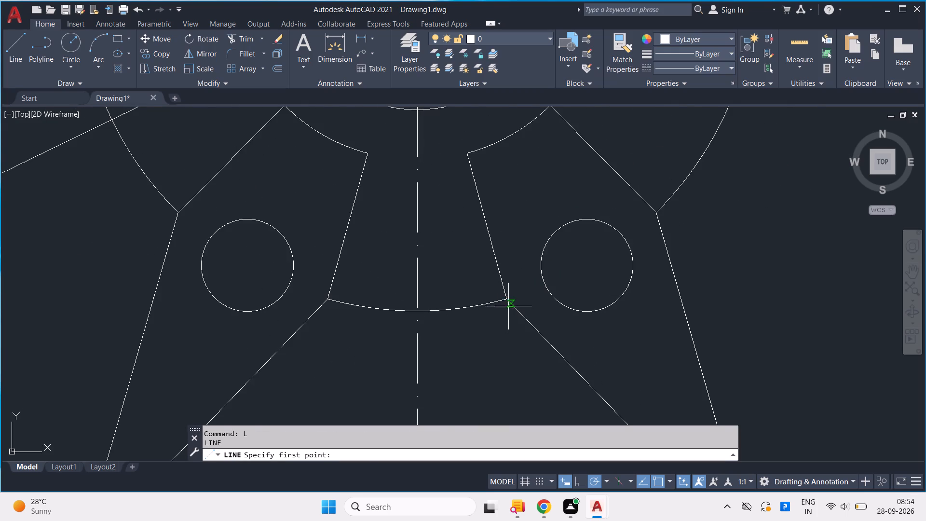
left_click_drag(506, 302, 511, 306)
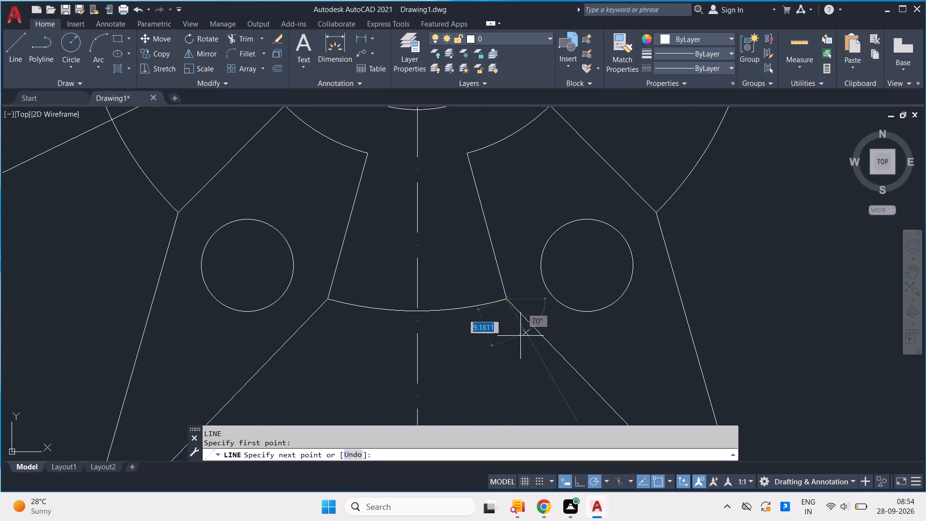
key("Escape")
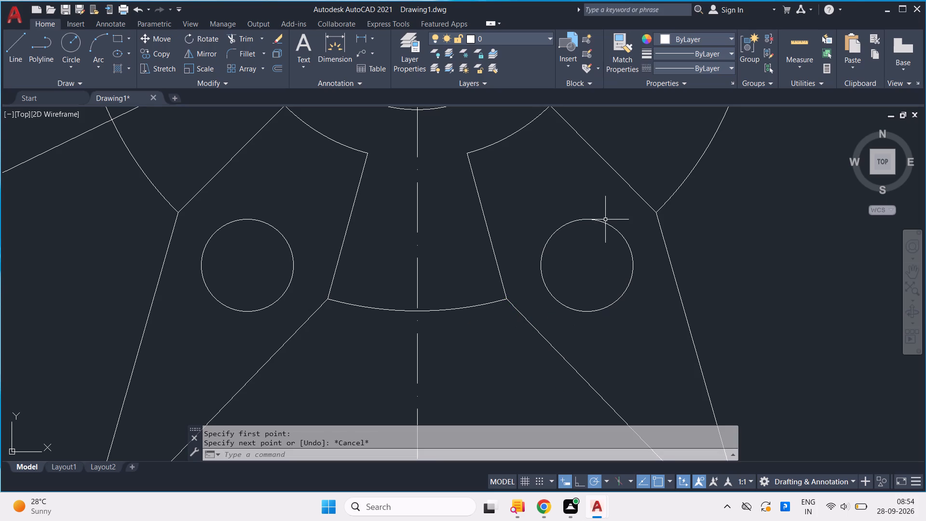
Add an angular dimension between the two outer-side edges of the lower-right blade at their shoulder corner, placing its text inside the blade.
type("dim")
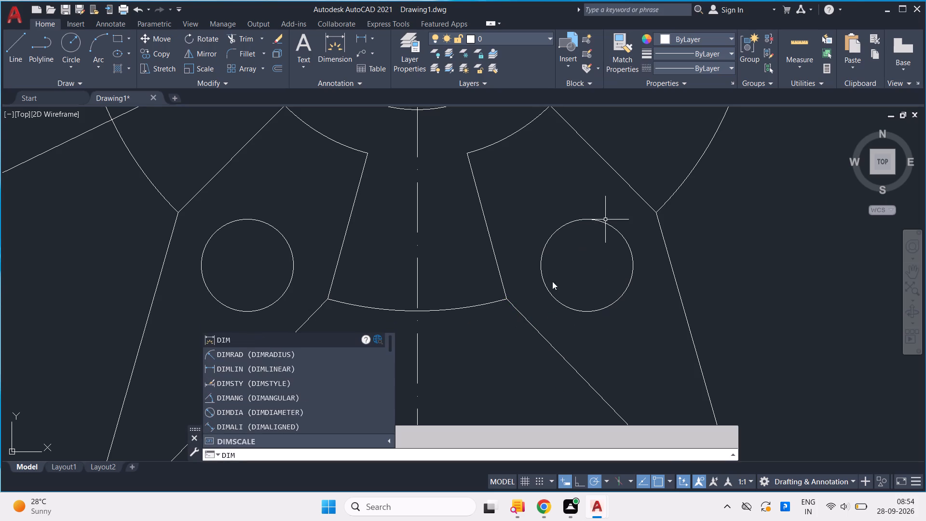
left_click(328, 397)
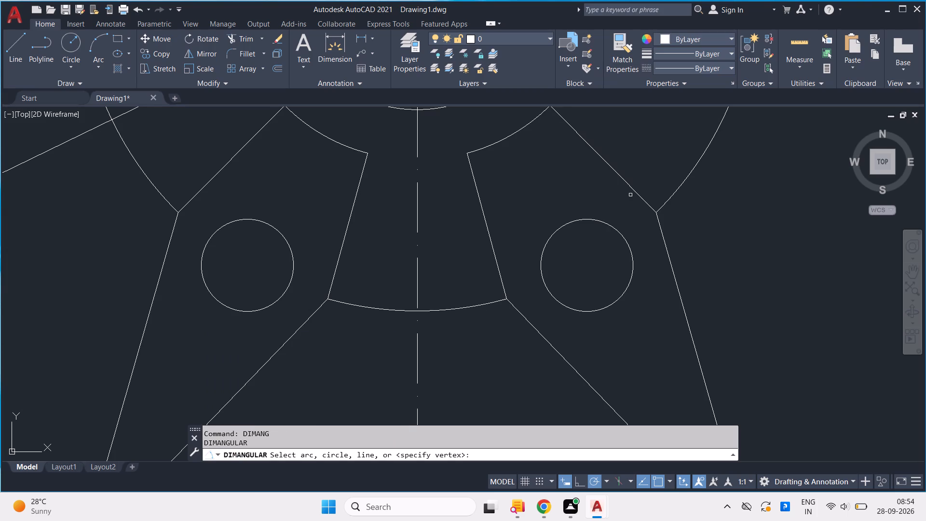
left_click(637, 193)
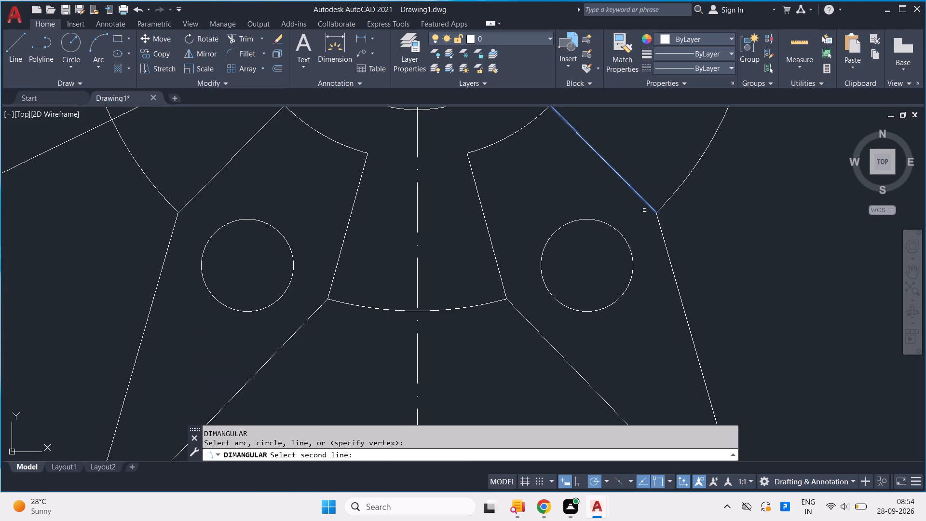
left_click(670, 258)
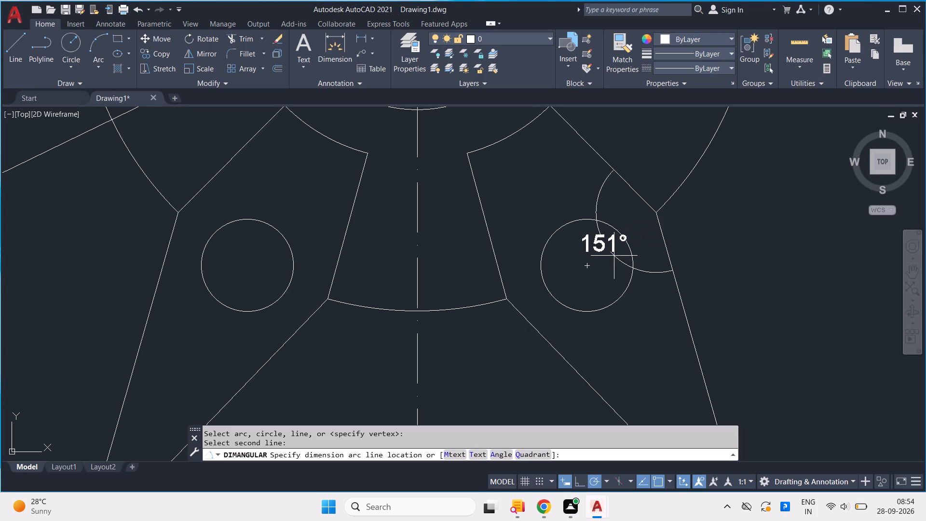
left_click(638, 234)
Examine the dimensions on the right and lower-right blades and around the central circles.
scroll(664, 230, "down", 2)
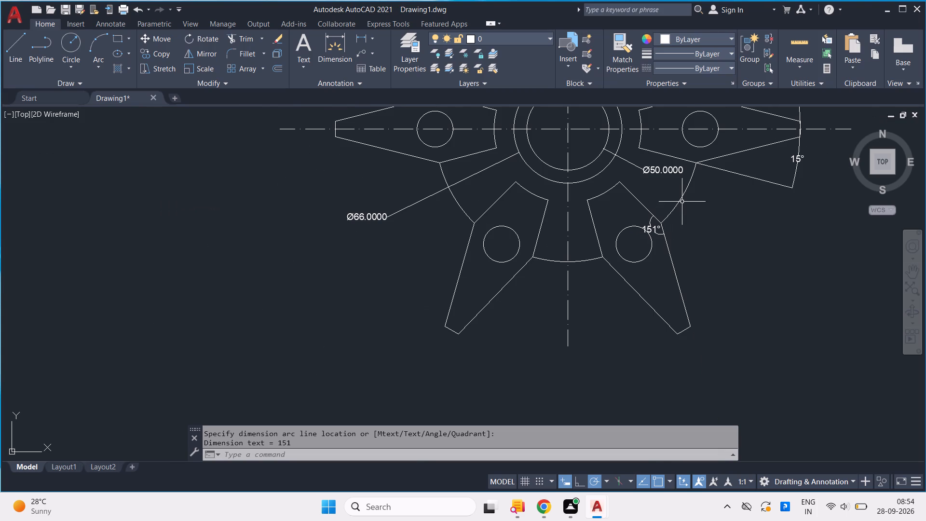
middle_click_drag(679, 207, 662, 292)
scroll(678, 219, "up", 1)
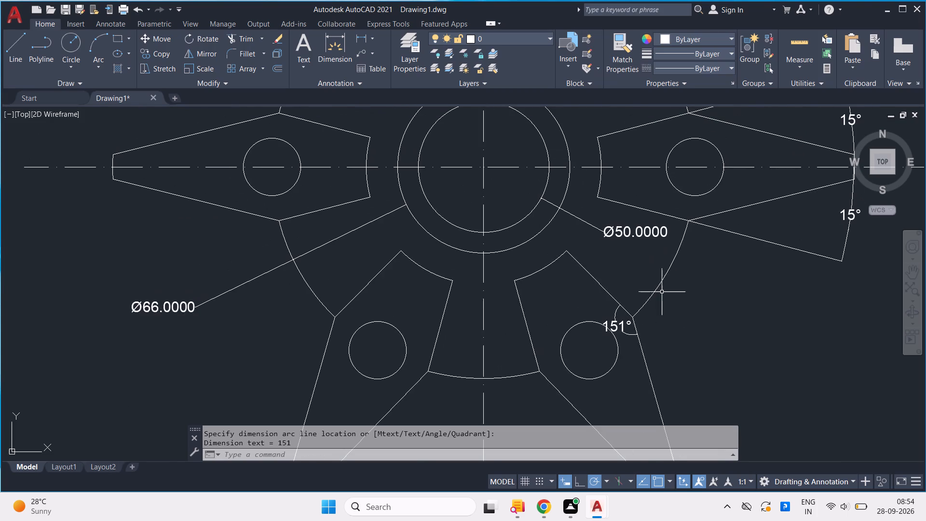
scroll(675, 257, "down", 3)
scroll(671, 236, "up", 3)
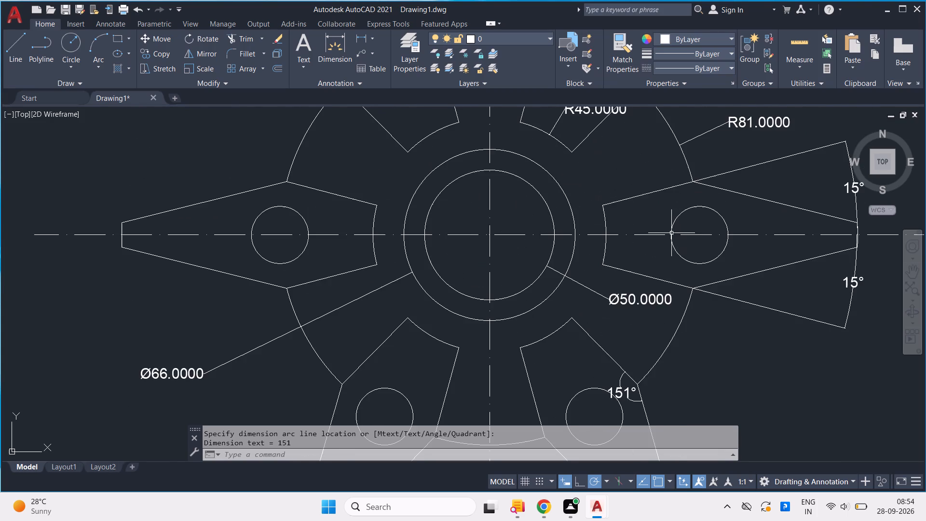
scroll(671, 233, "down", 1)
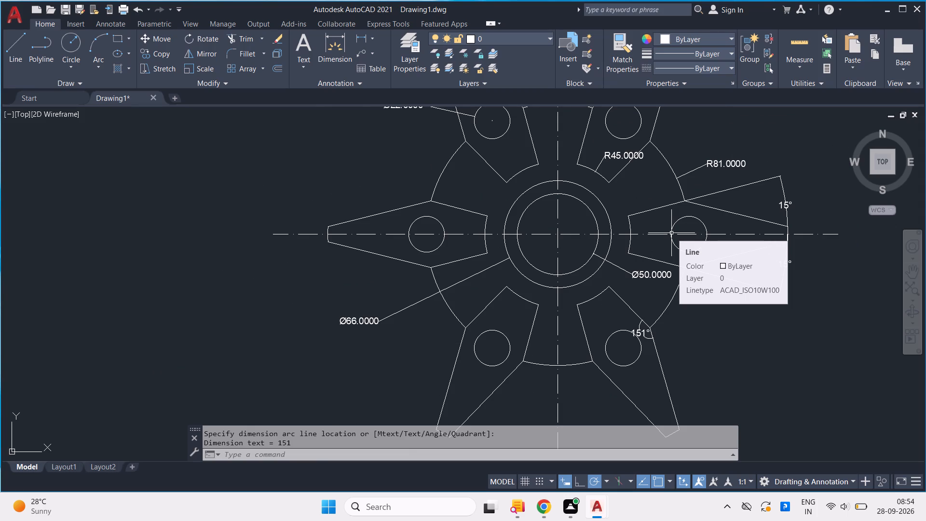
scroll(671, 233, "up", 1)
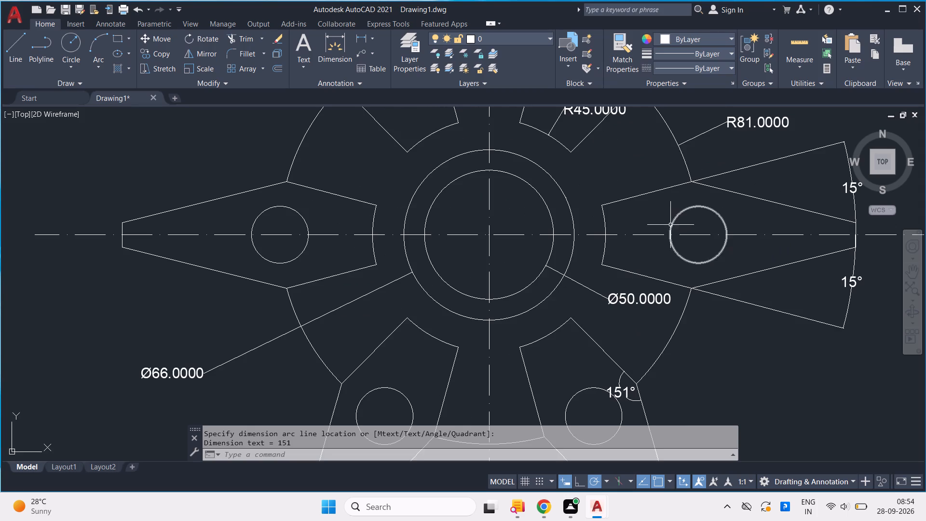
middle_click_drag(681, 186, 685, 170)
scroll(685, 170, "down", 1)
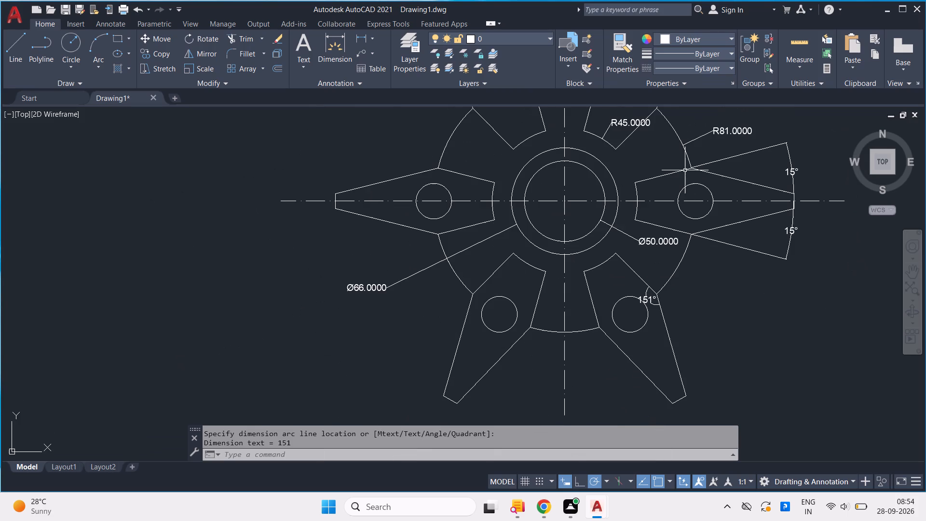
middle_click_drag(691, 255, 681, 228)
scroll(687, 249, "down", 1)
scroll(650, 260, "up", 2)
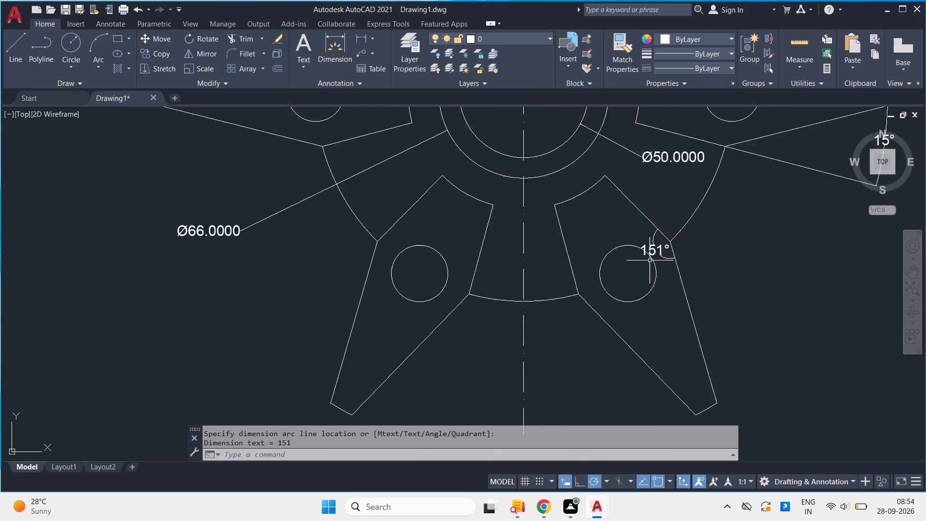
scroll(649, 260, "up", 1)
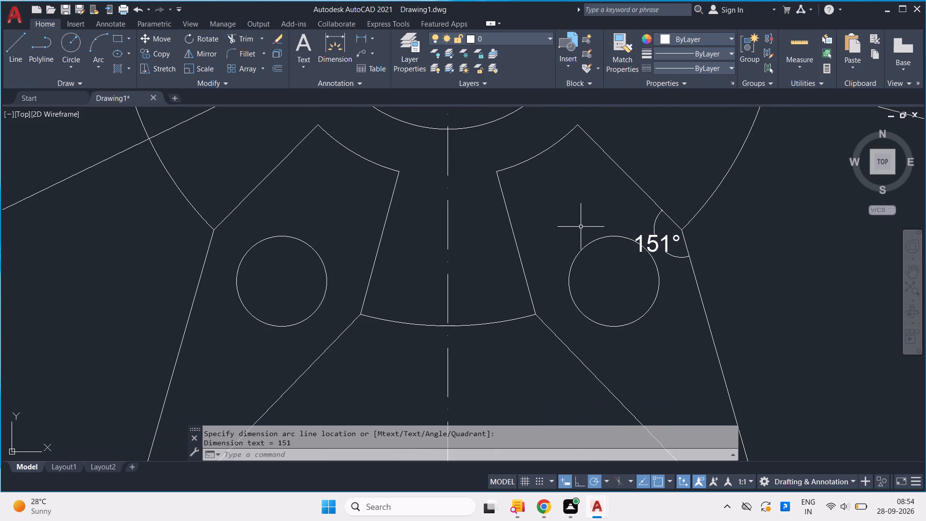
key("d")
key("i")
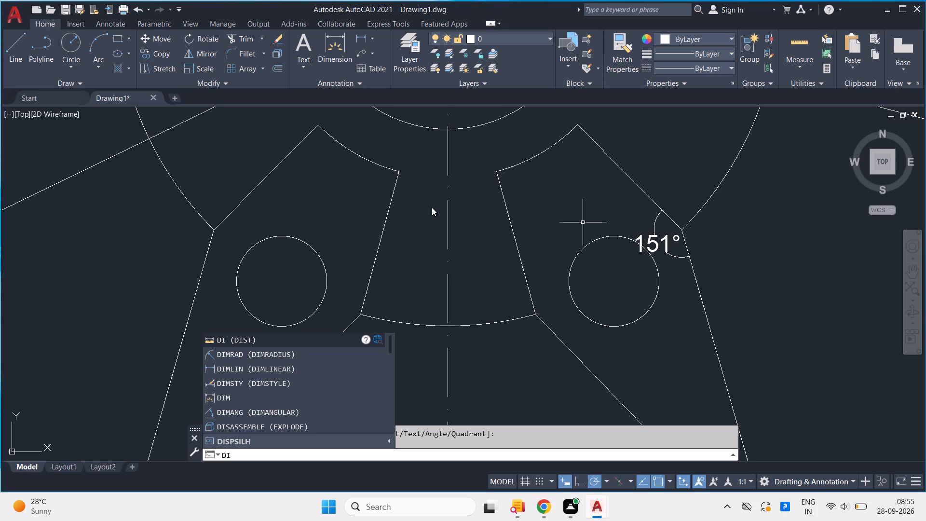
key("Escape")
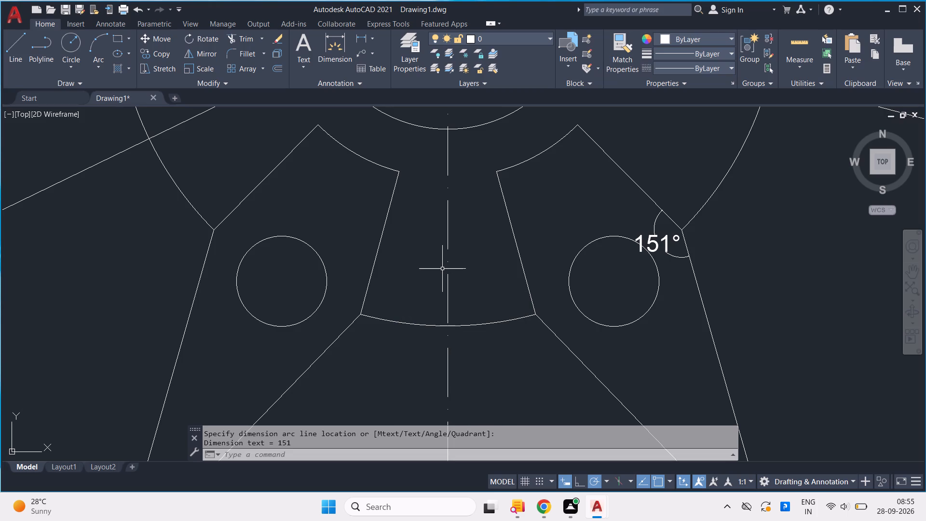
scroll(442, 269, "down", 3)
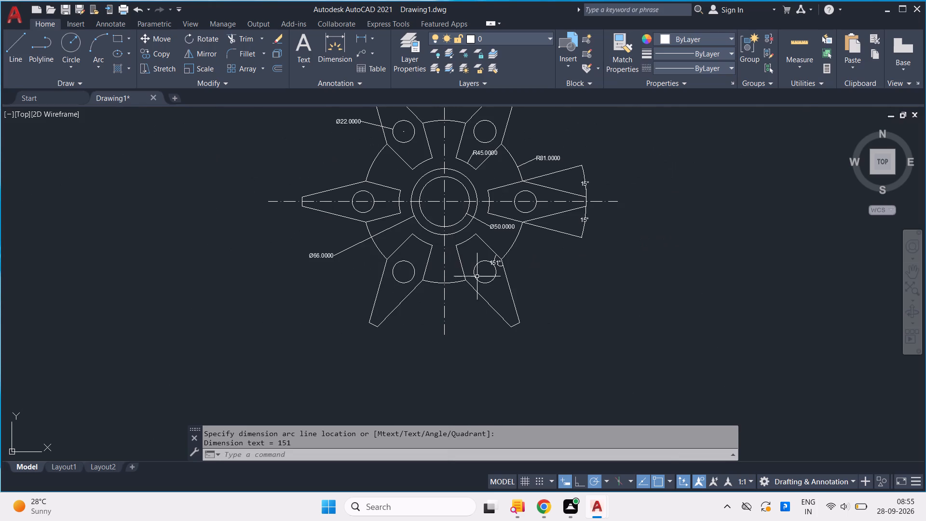
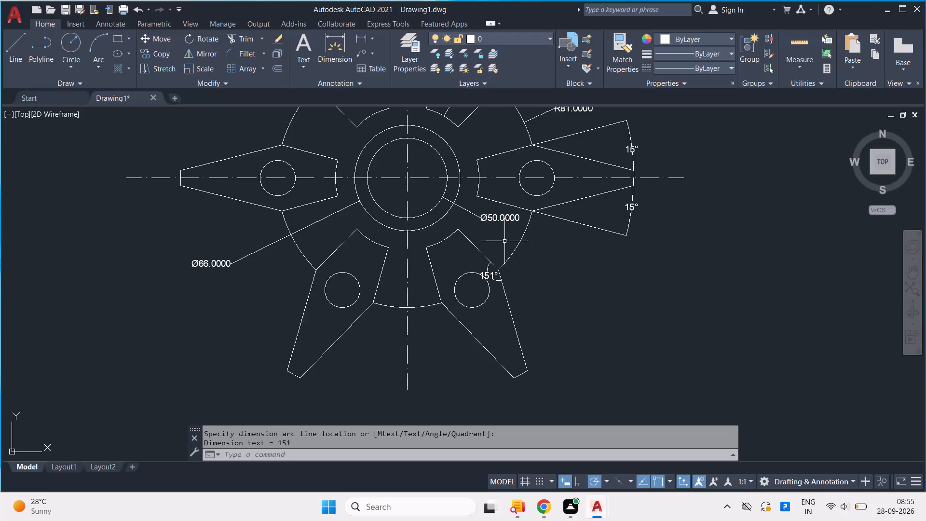
Add an angular dimension between the lower-right blade's two inner-side edges at their shoulder corner, placing its arc toward the vertical centreline.
type("dim")
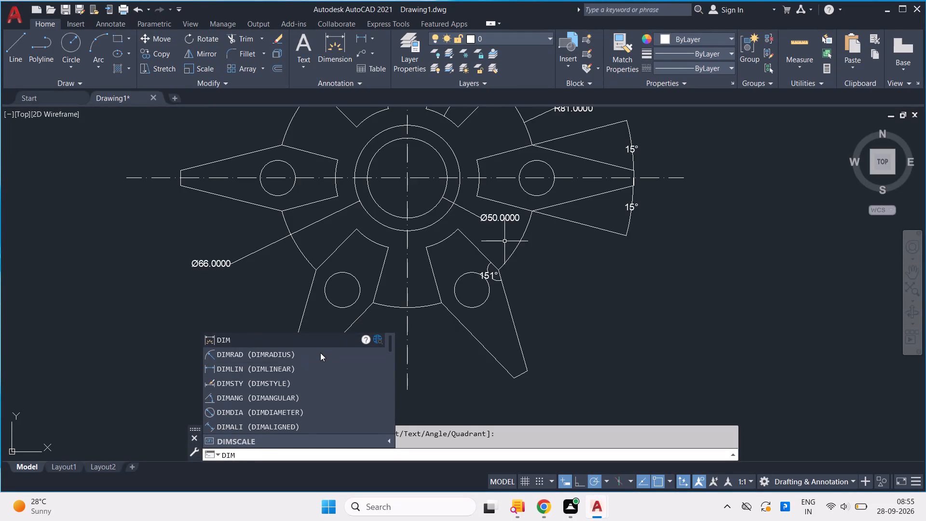
left_click(309, 398)
scroll(521, 298, "up", 1)
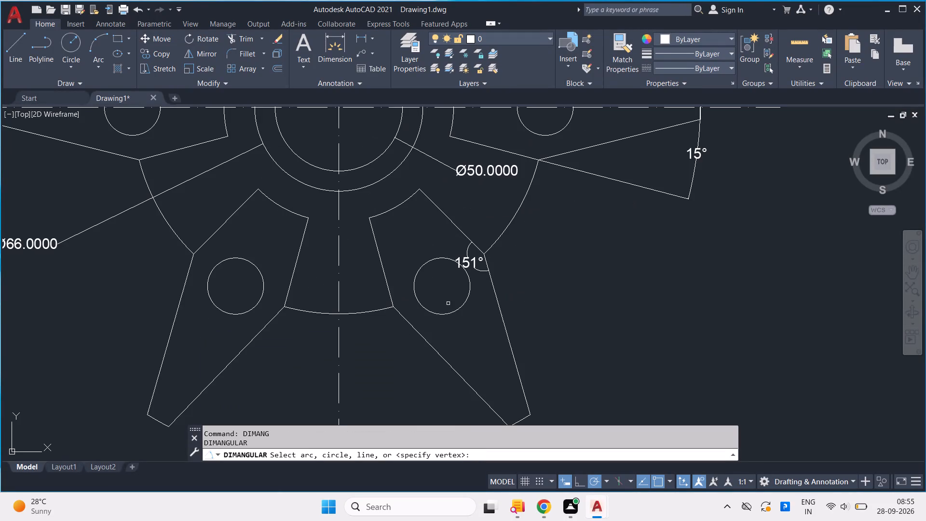
left_click(410, 322)
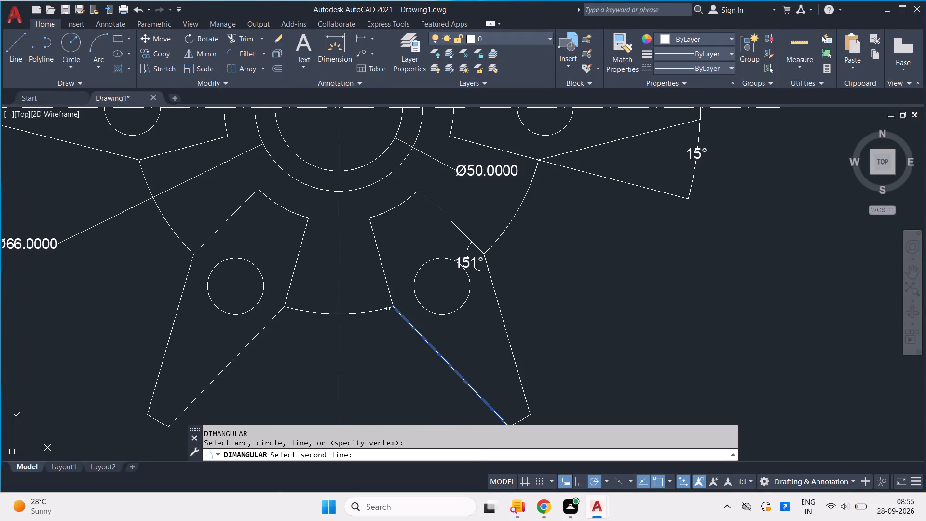
left_click(388, 309)
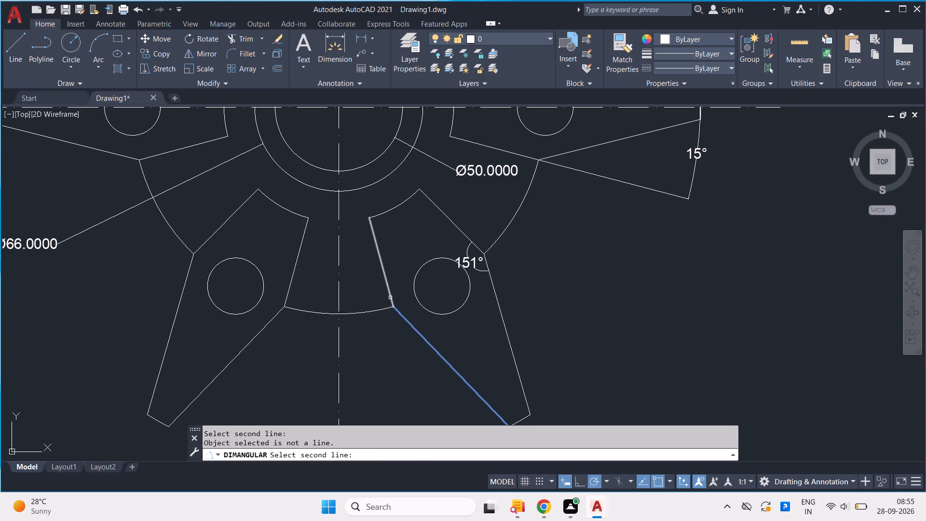
left_click(390, 297)
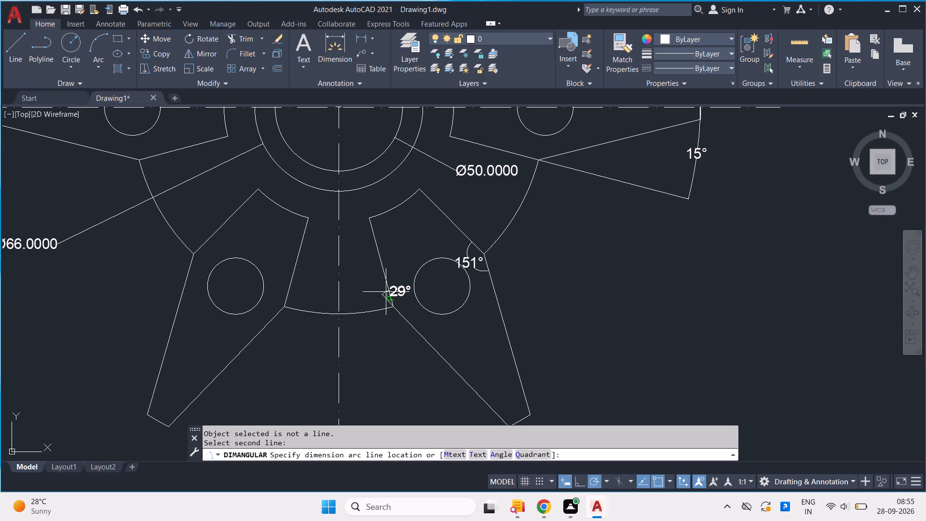
scroll(386, 292, "up", 2)
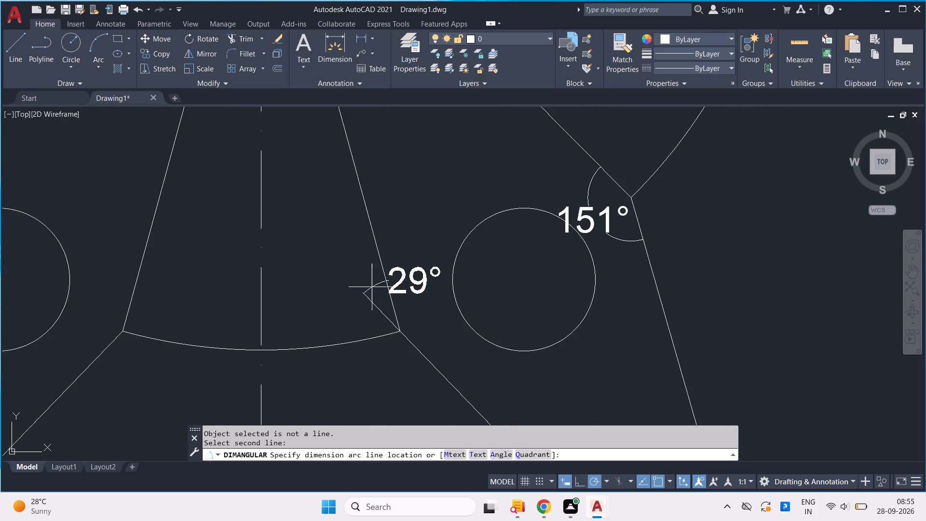
left_click(338, 242)
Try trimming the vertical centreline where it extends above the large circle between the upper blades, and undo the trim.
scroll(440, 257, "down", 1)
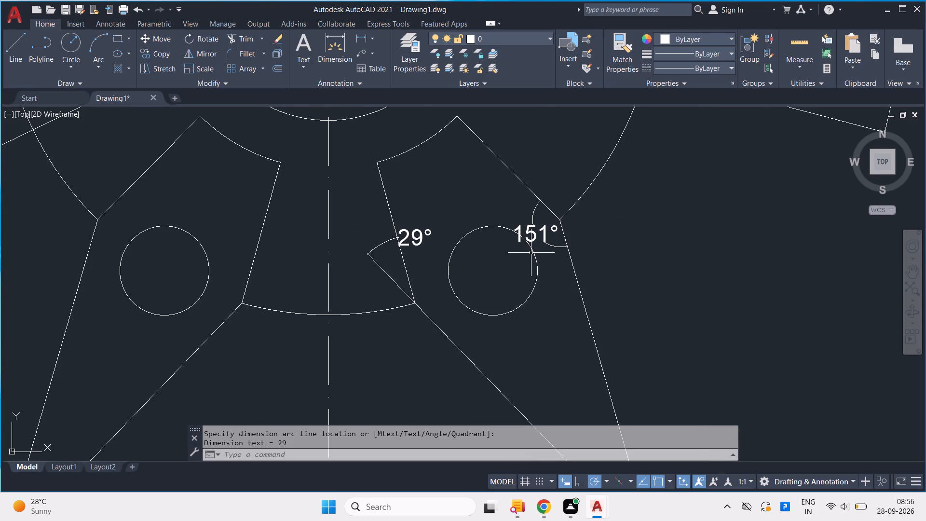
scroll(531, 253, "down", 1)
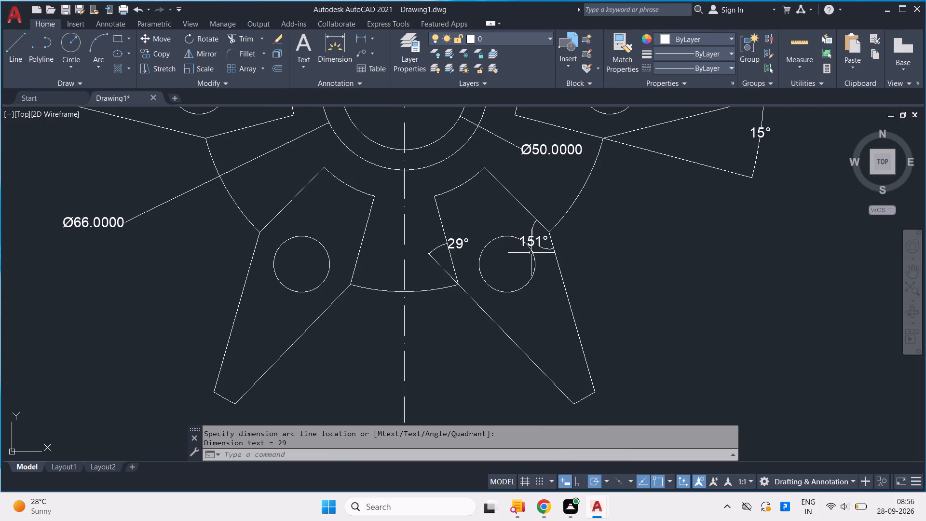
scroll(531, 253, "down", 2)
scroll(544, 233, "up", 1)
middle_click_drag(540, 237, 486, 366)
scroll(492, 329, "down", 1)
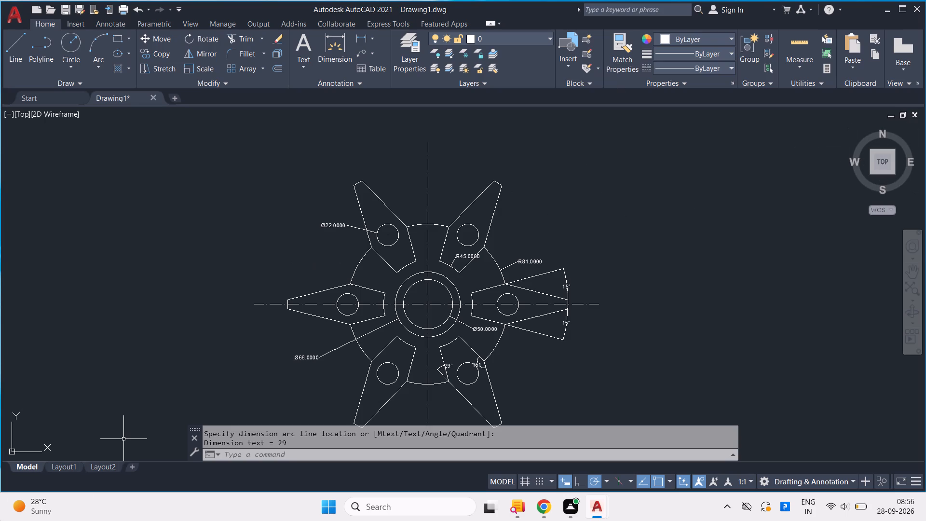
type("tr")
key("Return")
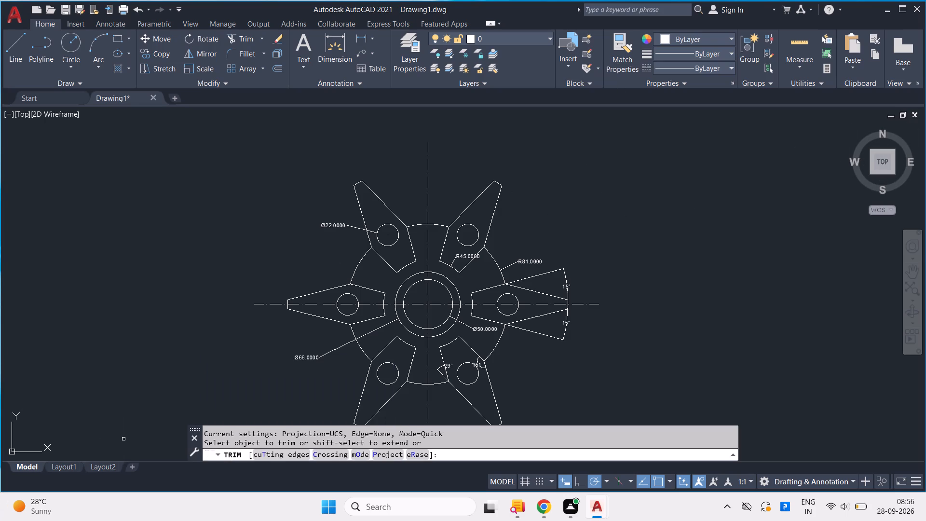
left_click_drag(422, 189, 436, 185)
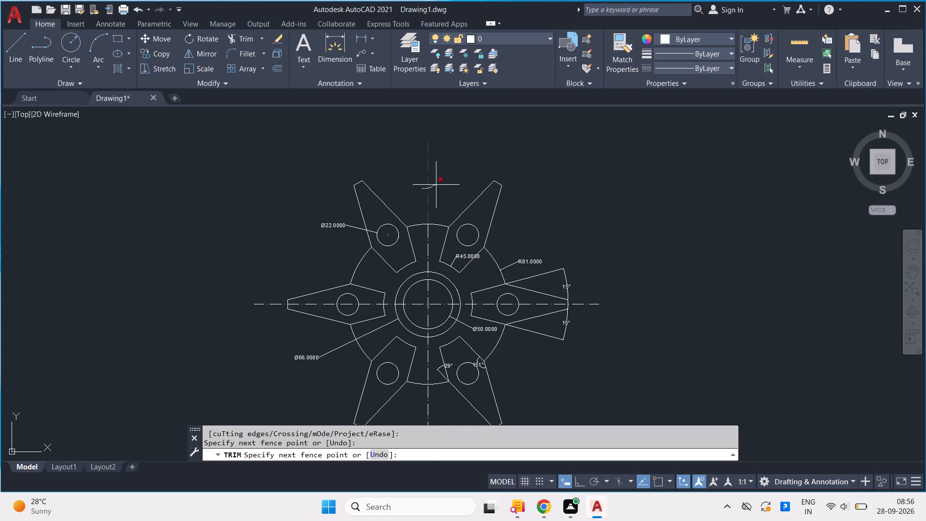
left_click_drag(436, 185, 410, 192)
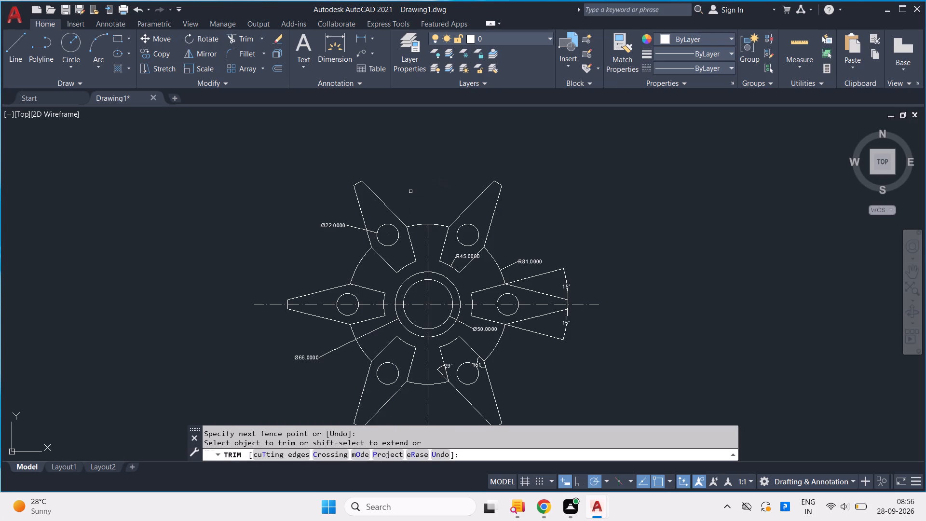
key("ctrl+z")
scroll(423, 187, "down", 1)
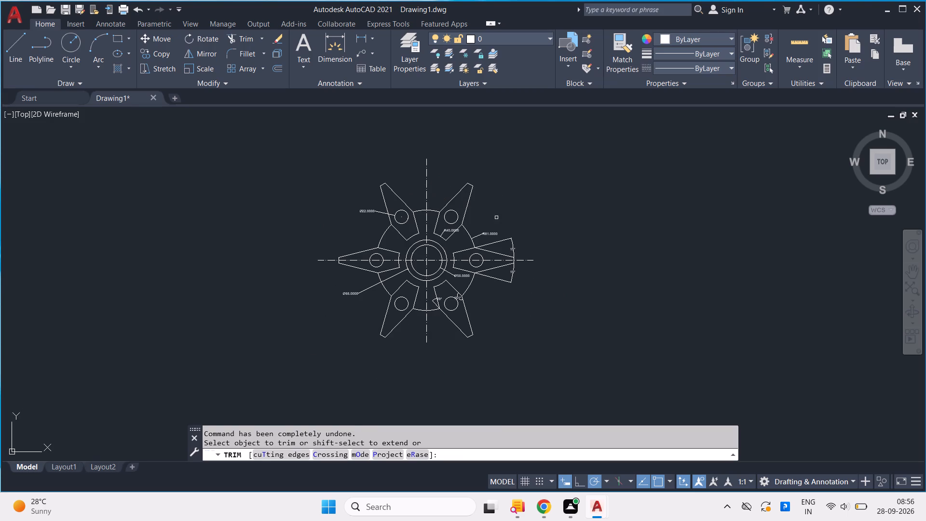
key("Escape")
Delete the two 15° angular dimensions above and below the horizontal centreline at the right blade's tip.
scroll(510, 263, "up", 2)
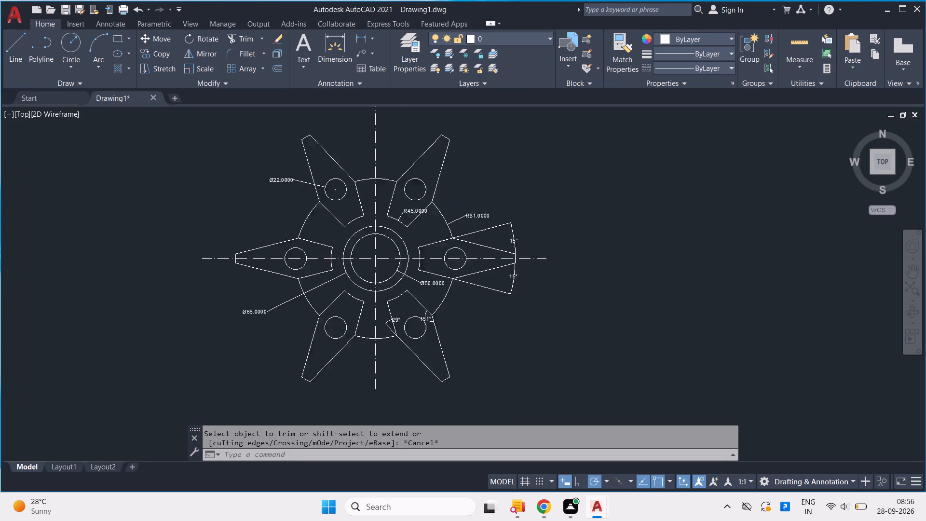
left_click(525, 237)
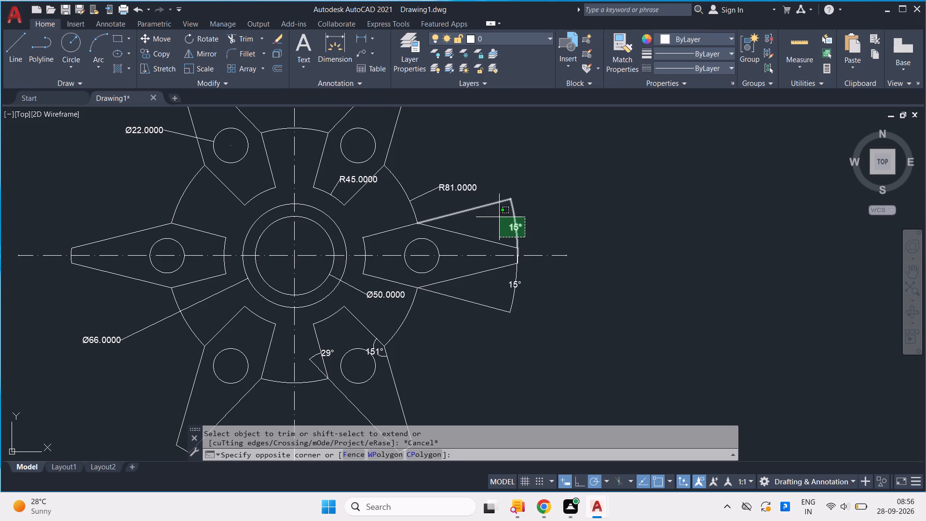
left_click(500, 218)
left_click(529, 292)
left_click(501, 277)
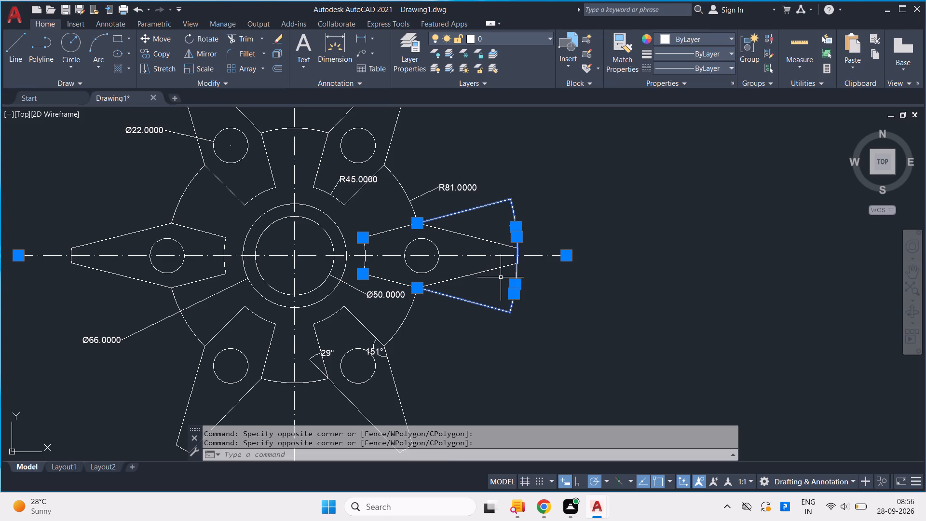
key("Delete")
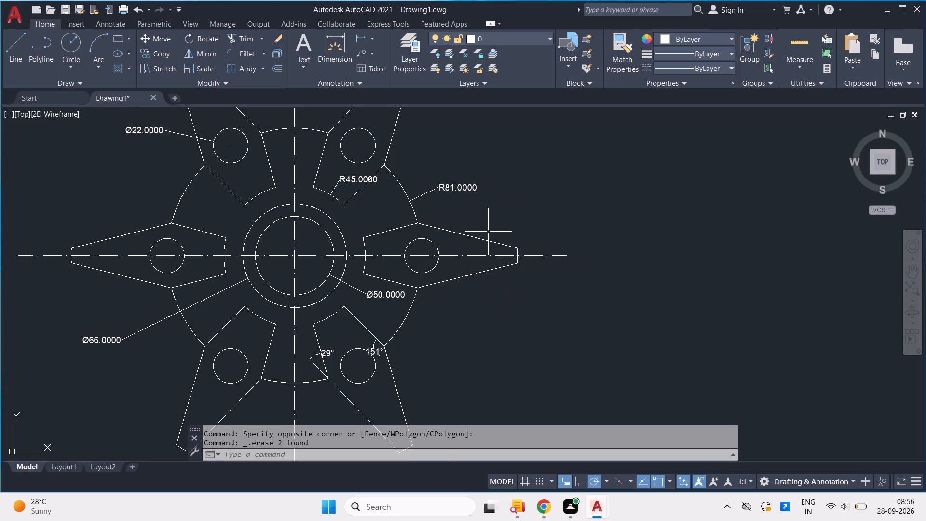
key("Escape")
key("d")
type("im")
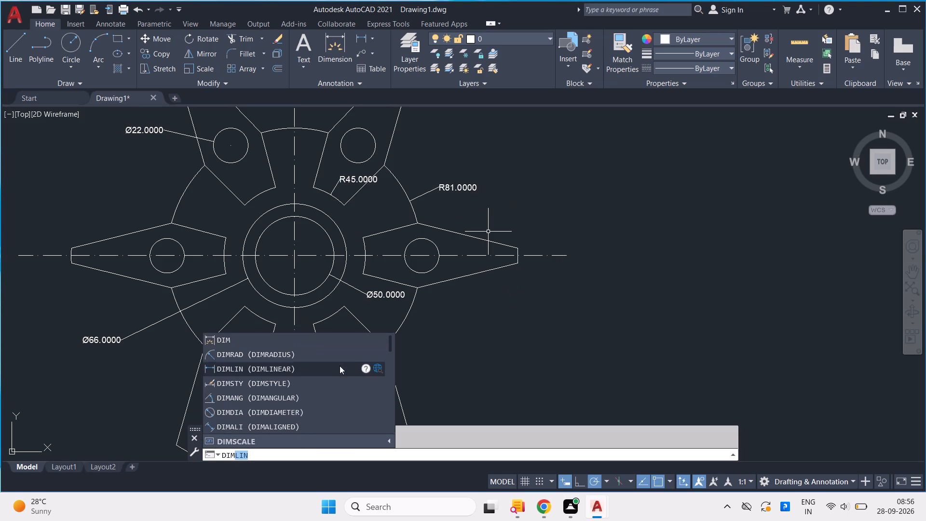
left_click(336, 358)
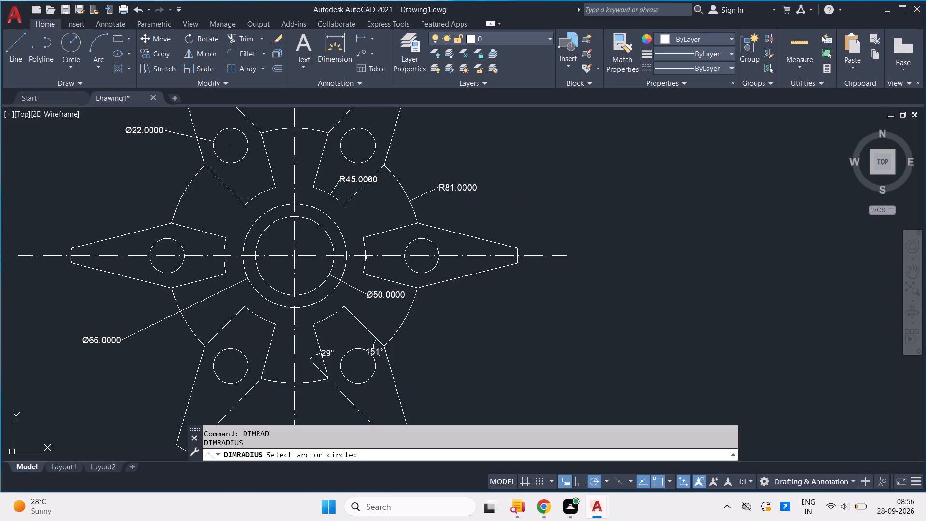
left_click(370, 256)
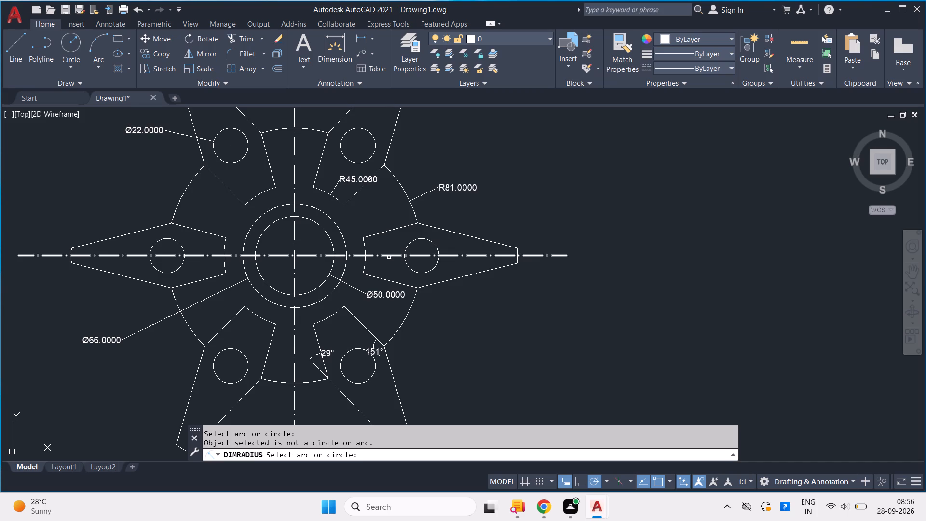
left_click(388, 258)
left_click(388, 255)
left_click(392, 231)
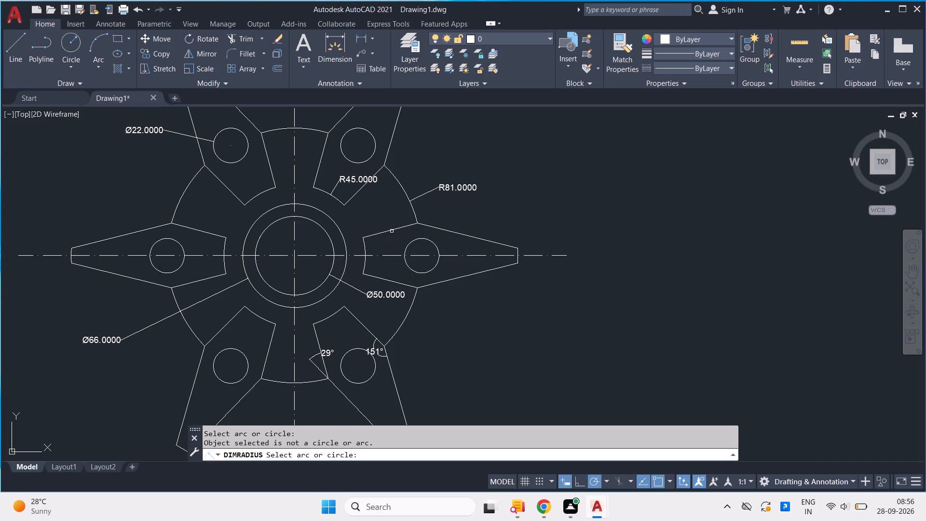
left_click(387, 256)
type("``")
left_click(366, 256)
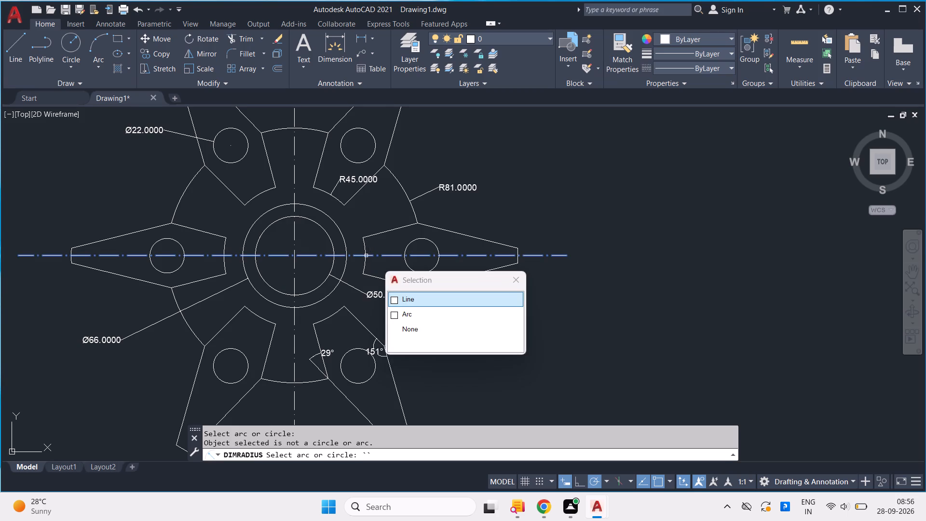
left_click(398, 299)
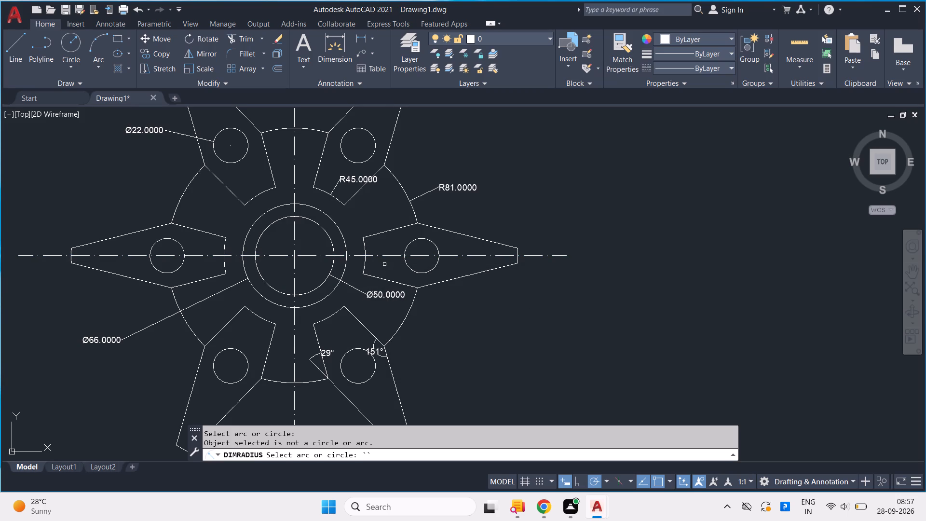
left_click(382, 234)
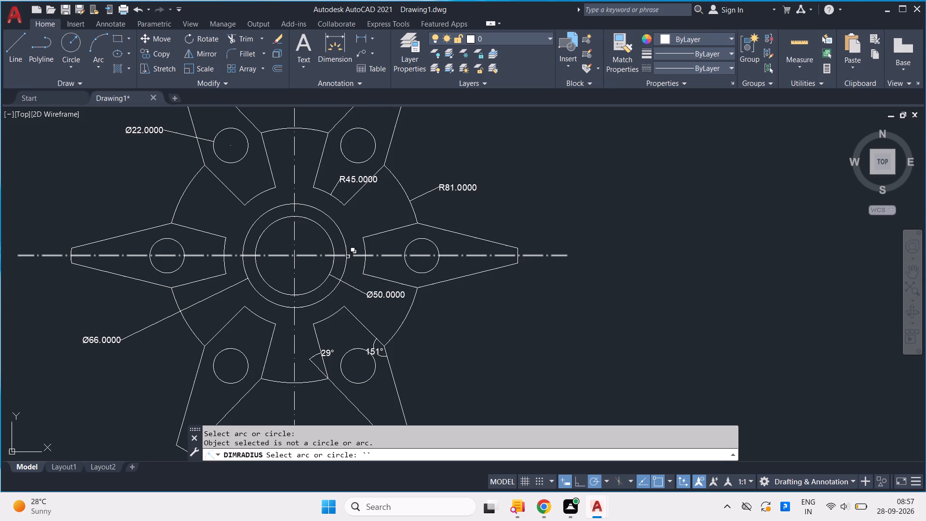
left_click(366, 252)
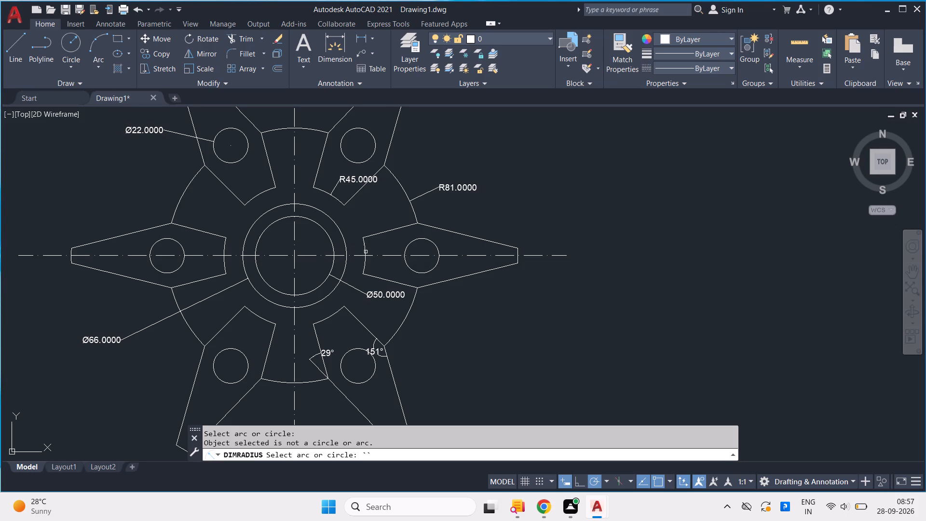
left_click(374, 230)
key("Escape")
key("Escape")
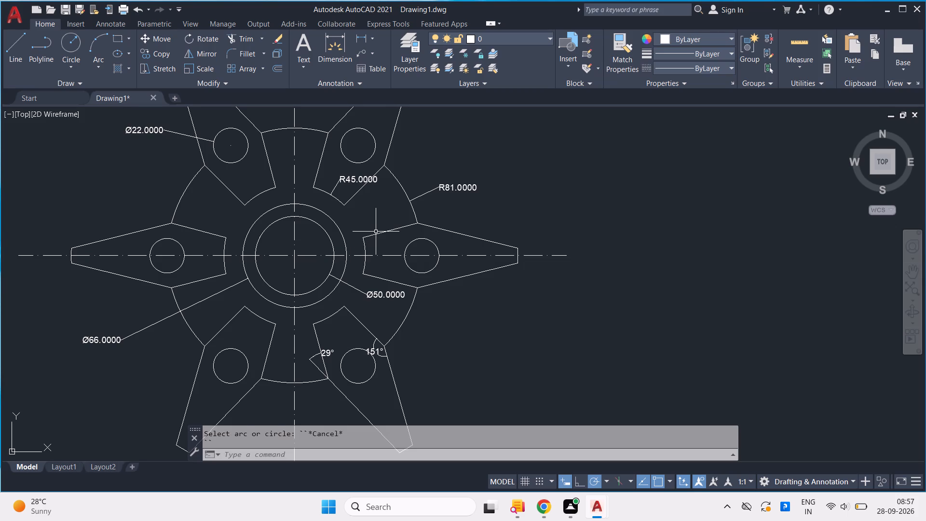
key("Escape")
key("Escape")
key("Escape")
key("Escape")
Add an angular dimension between the horizontal centreline and the right blade's upper inner edge, placing its arc beyond the blade tip.
type("dim")
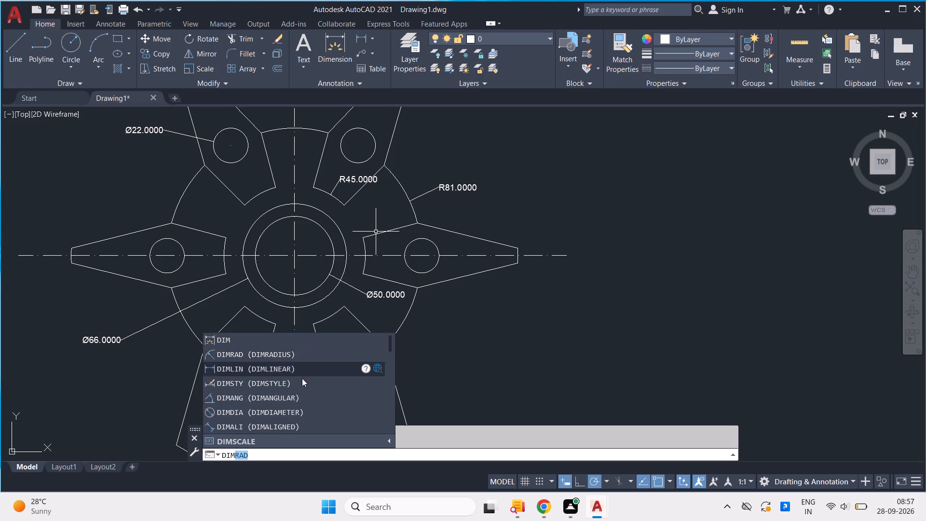
left_click(295, 397)
scroll(365, 274, "up", 2)
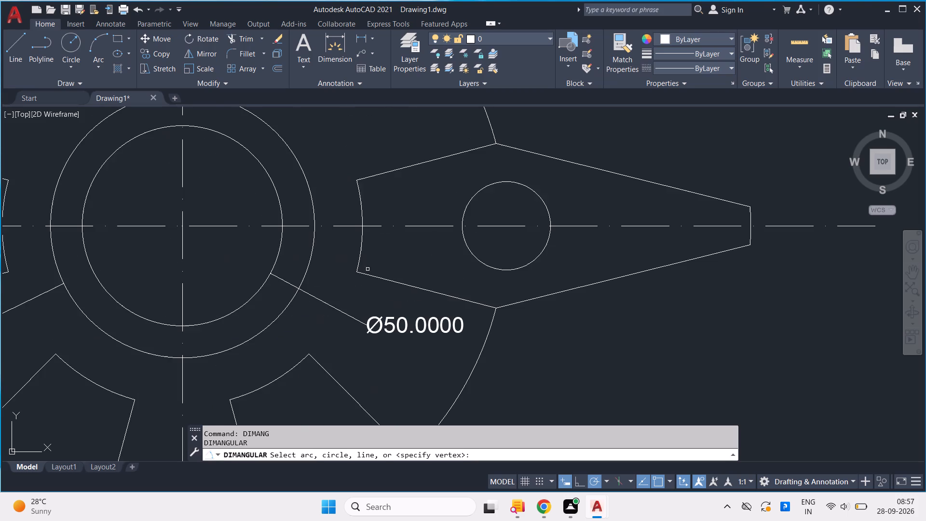
left_click(376, 226)
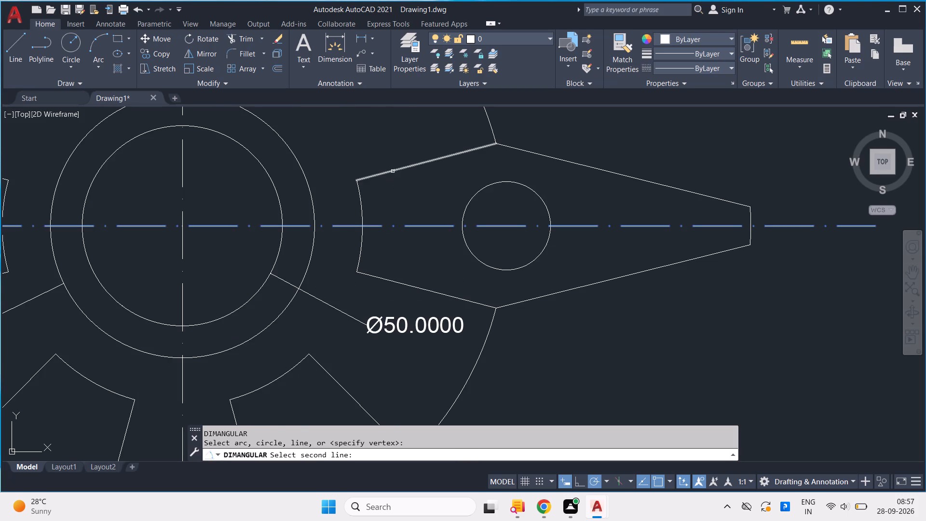
left_click(394, 168)
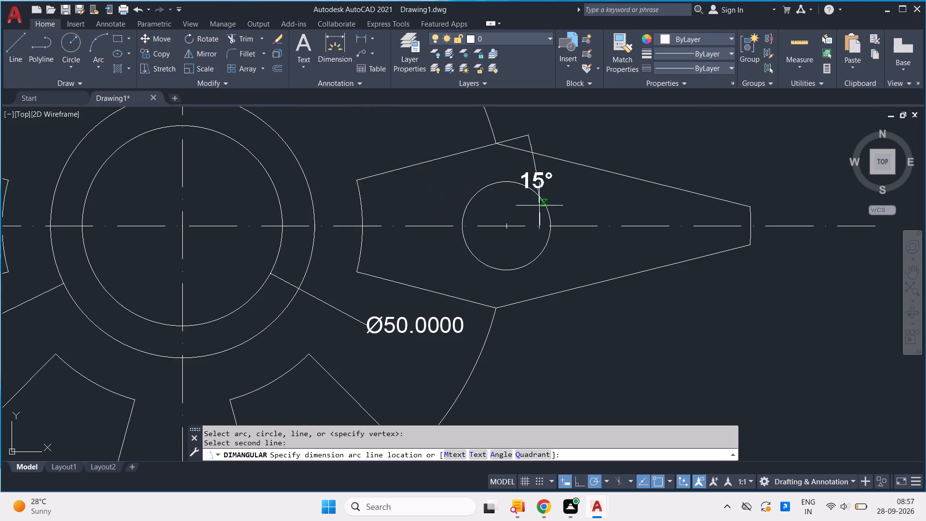
scroll(725, 224, "down", 3)
middle_click(725, 224)
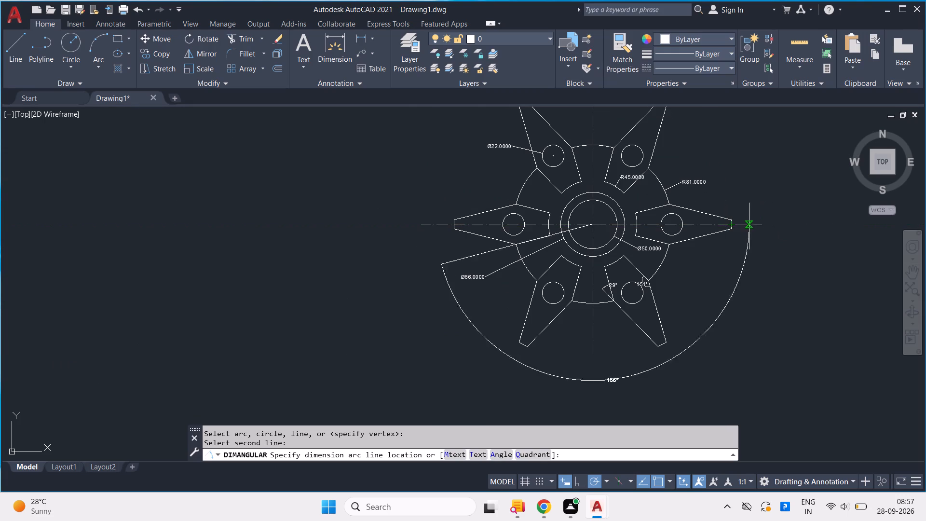
left_click(762, 223)
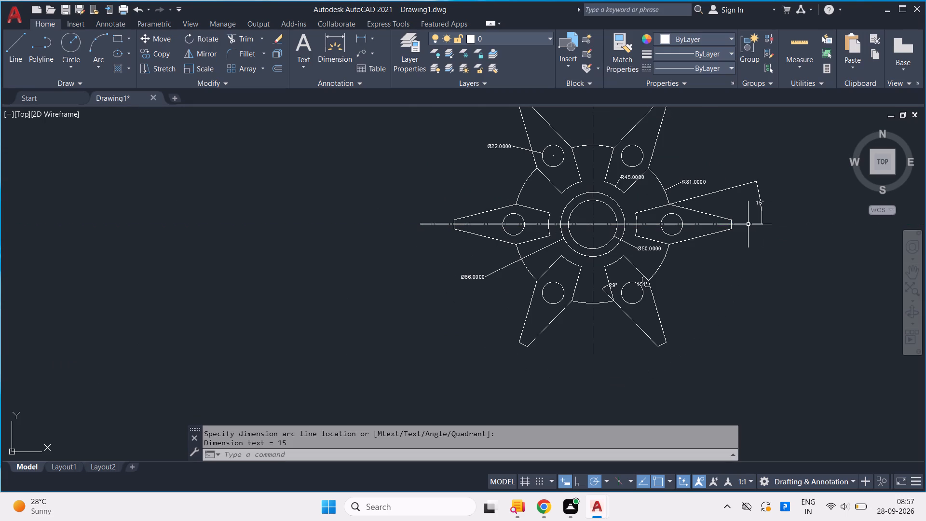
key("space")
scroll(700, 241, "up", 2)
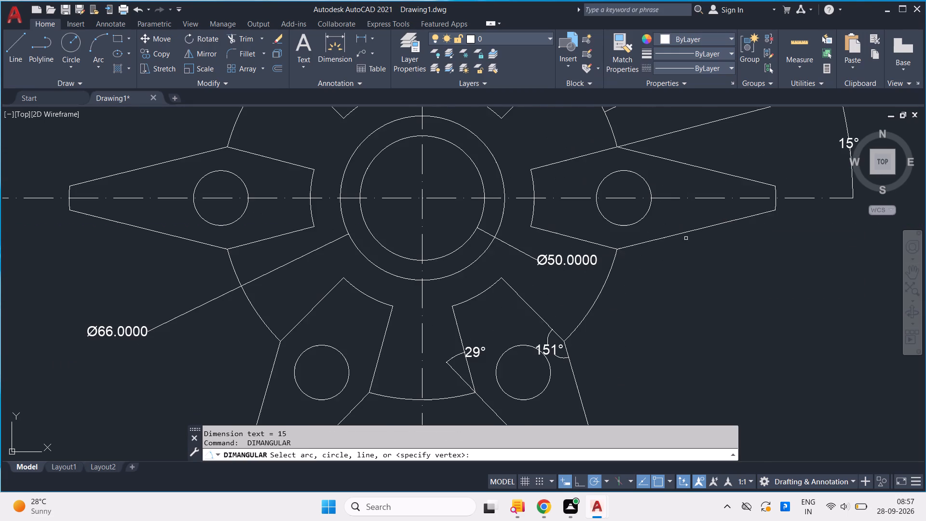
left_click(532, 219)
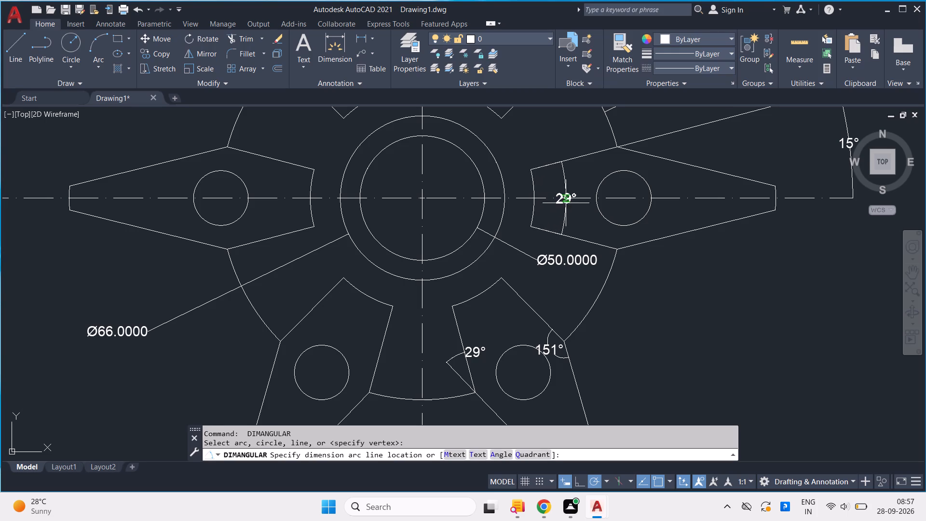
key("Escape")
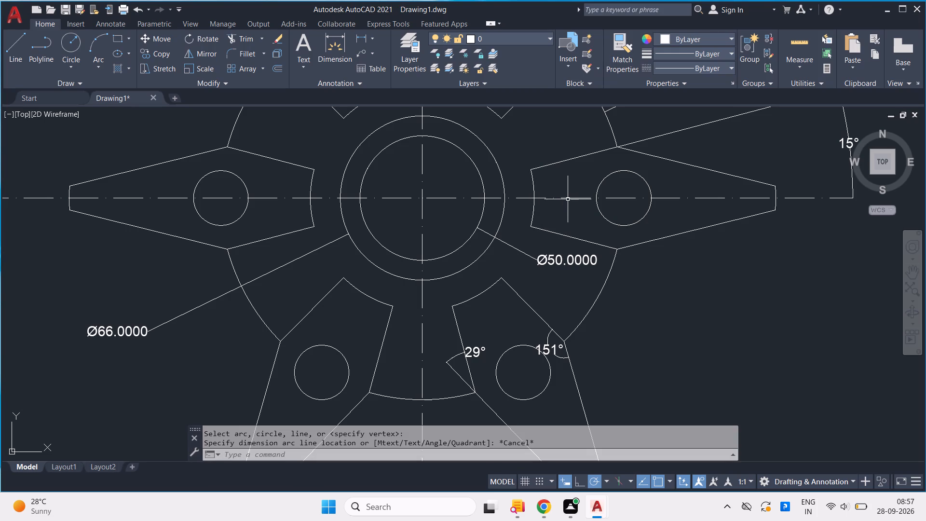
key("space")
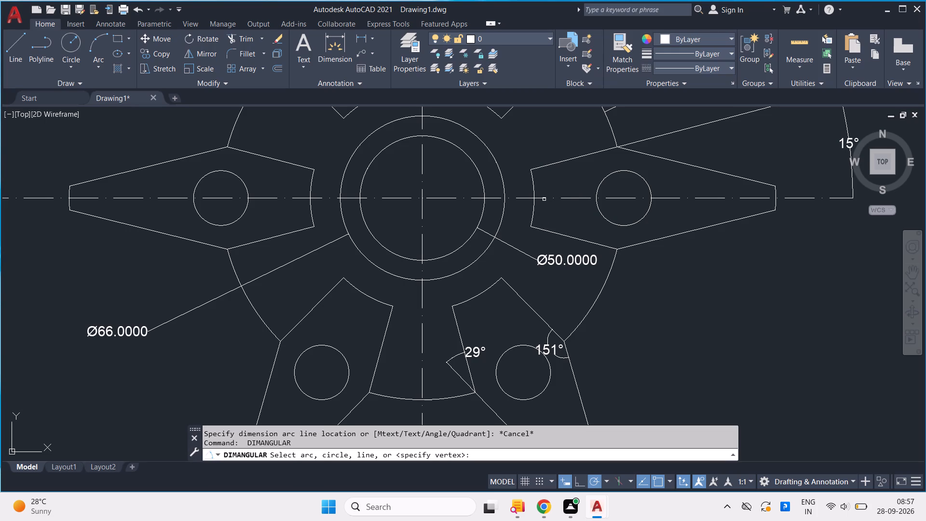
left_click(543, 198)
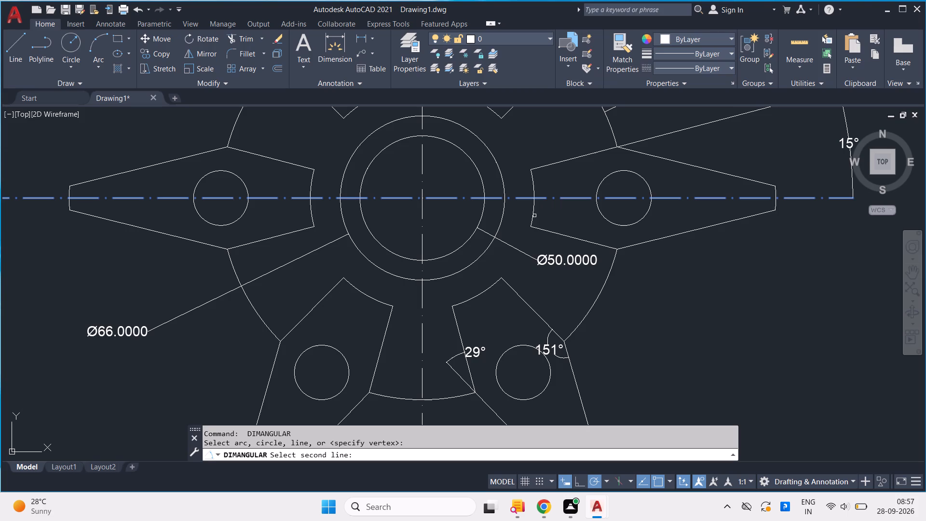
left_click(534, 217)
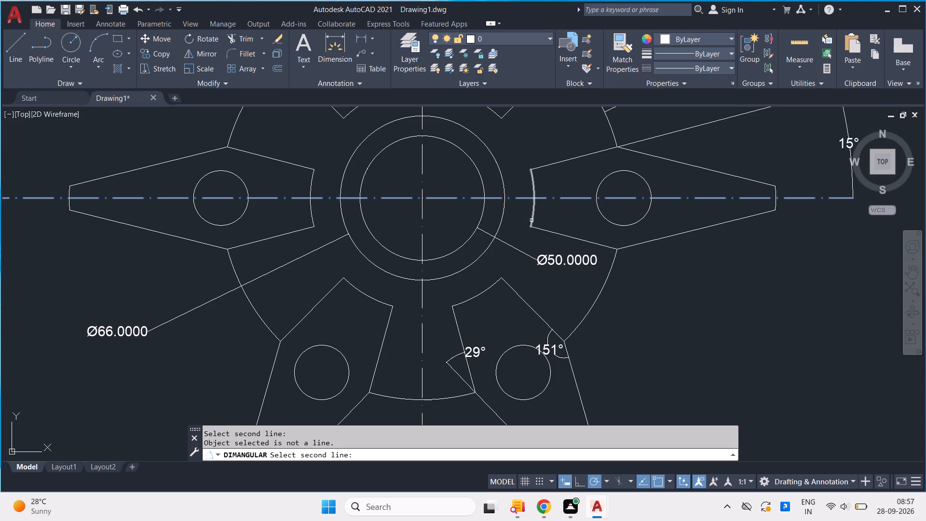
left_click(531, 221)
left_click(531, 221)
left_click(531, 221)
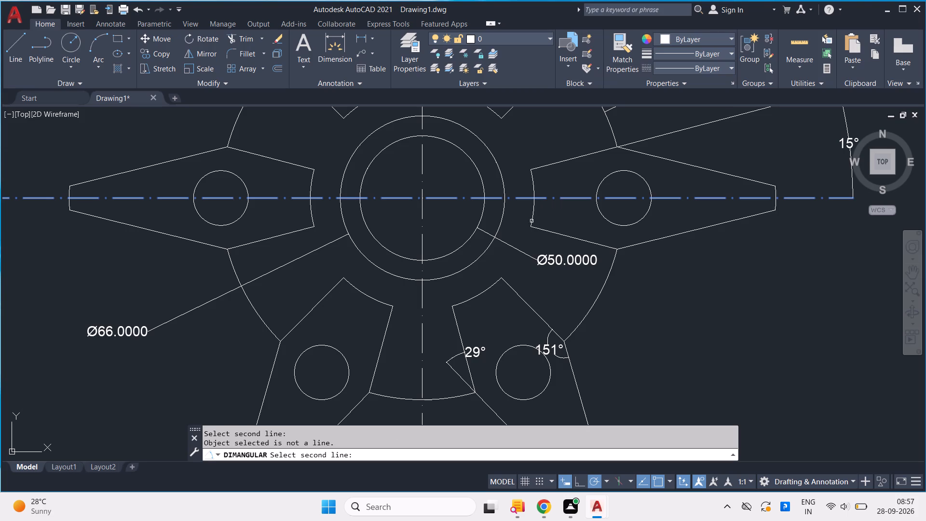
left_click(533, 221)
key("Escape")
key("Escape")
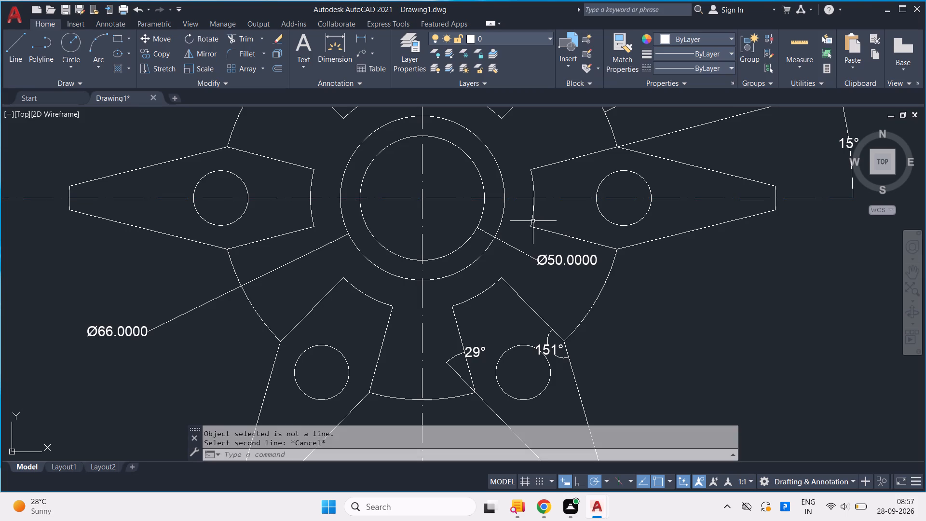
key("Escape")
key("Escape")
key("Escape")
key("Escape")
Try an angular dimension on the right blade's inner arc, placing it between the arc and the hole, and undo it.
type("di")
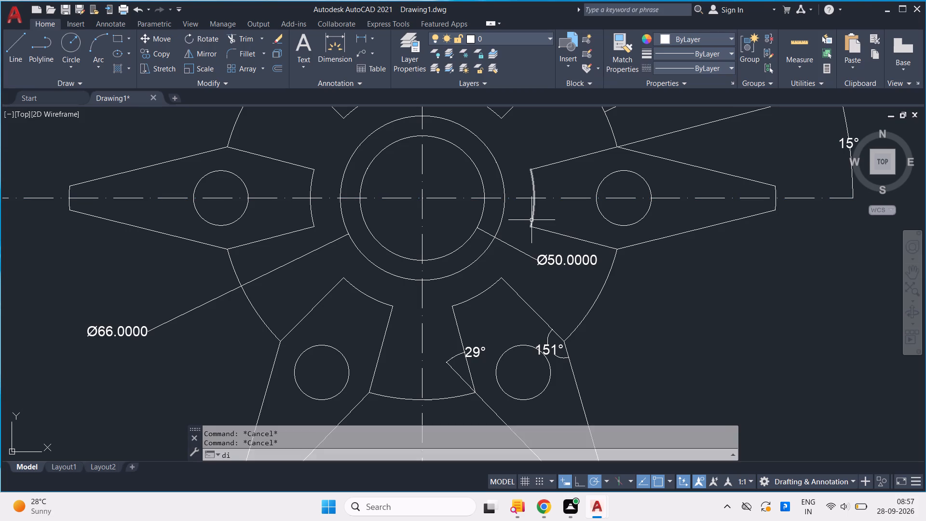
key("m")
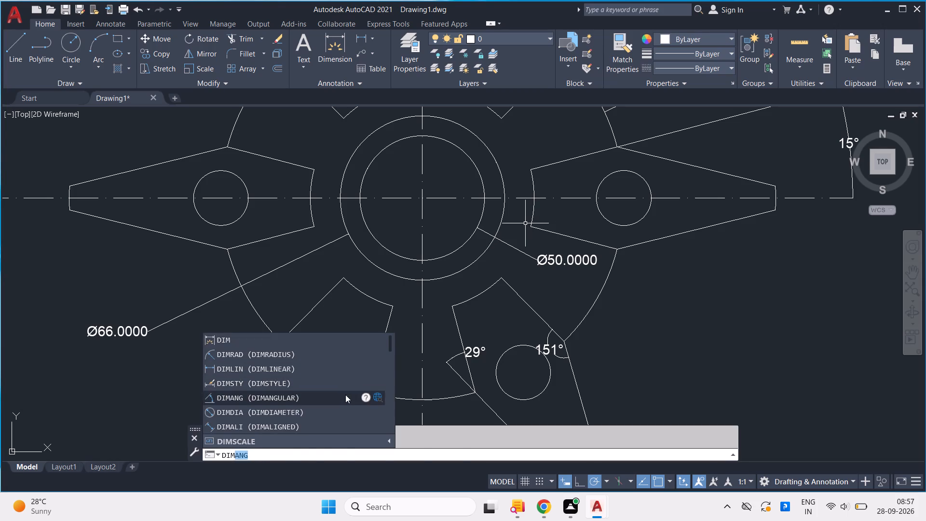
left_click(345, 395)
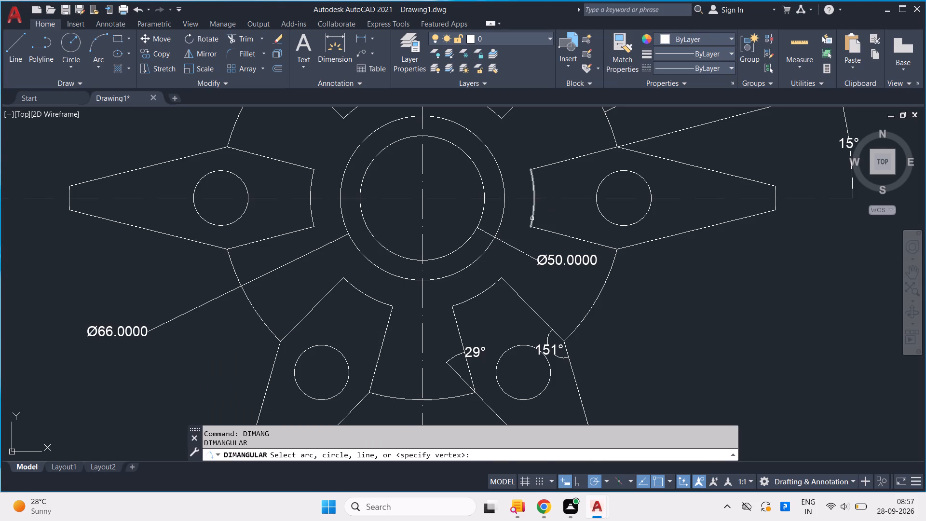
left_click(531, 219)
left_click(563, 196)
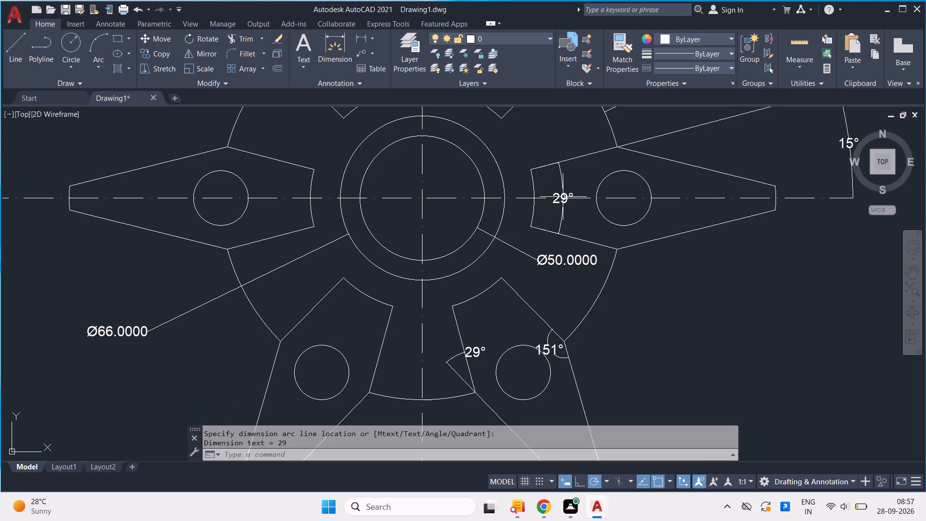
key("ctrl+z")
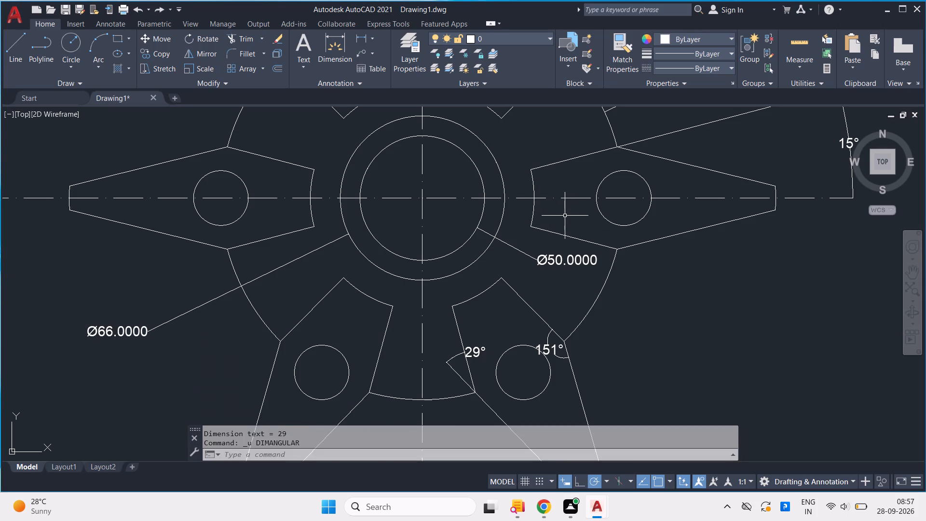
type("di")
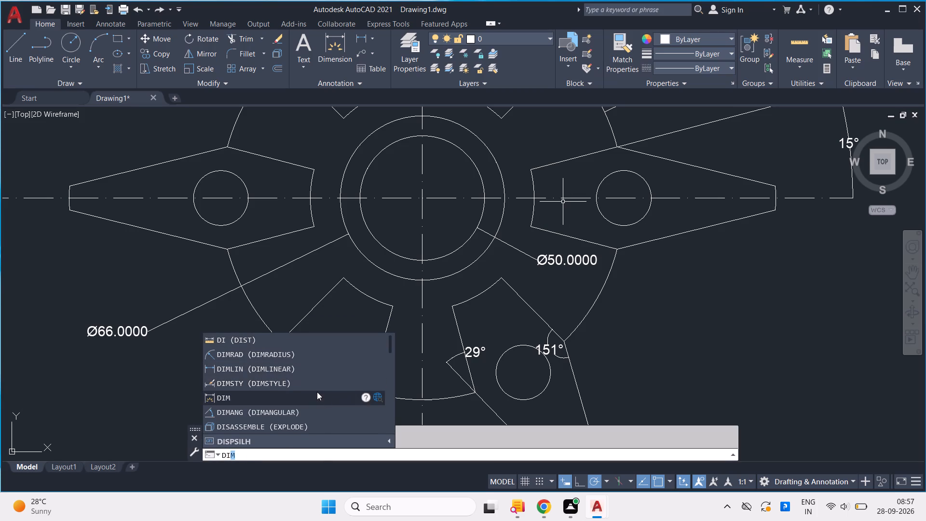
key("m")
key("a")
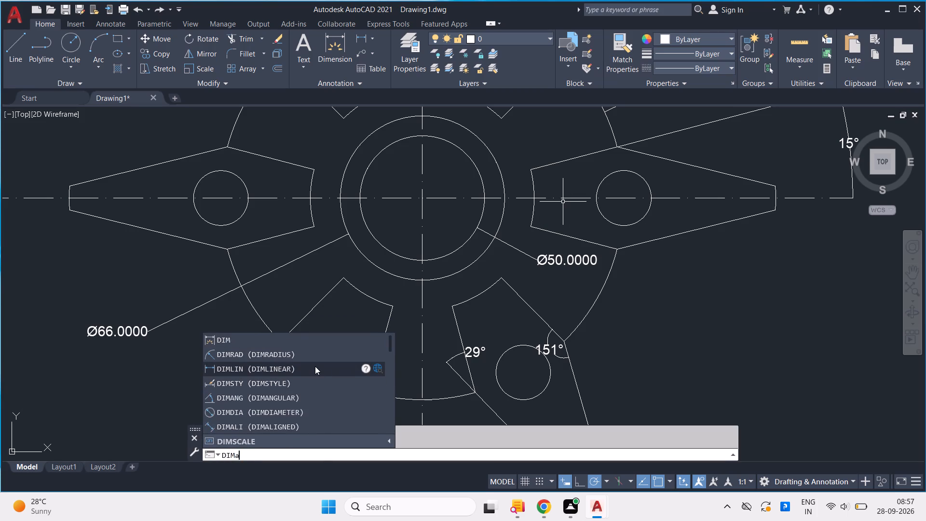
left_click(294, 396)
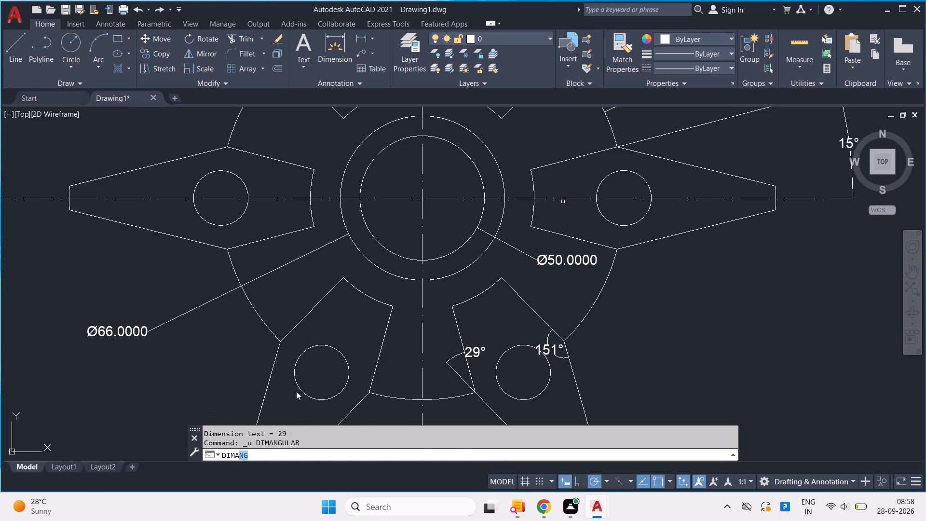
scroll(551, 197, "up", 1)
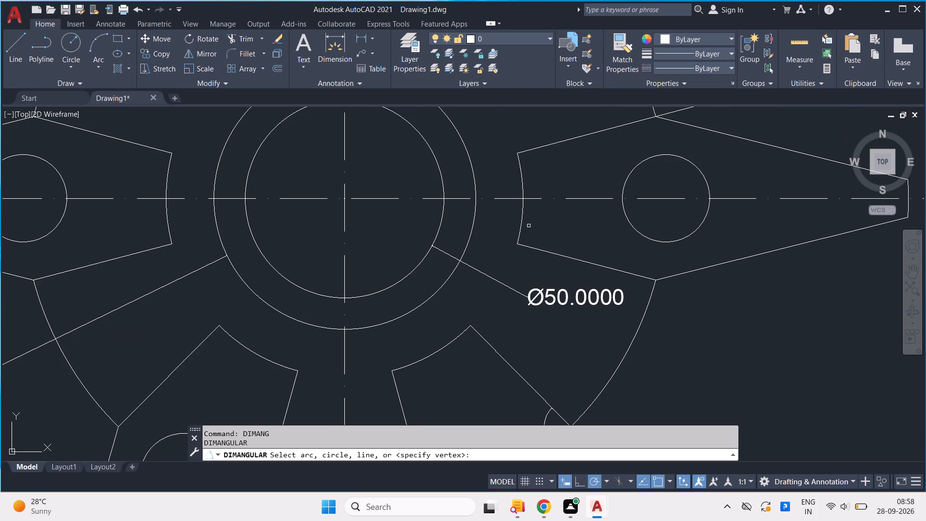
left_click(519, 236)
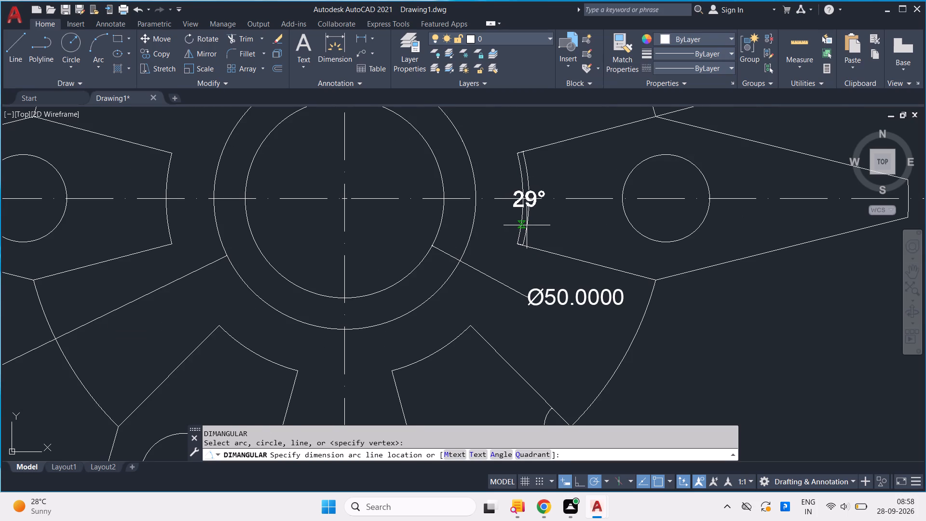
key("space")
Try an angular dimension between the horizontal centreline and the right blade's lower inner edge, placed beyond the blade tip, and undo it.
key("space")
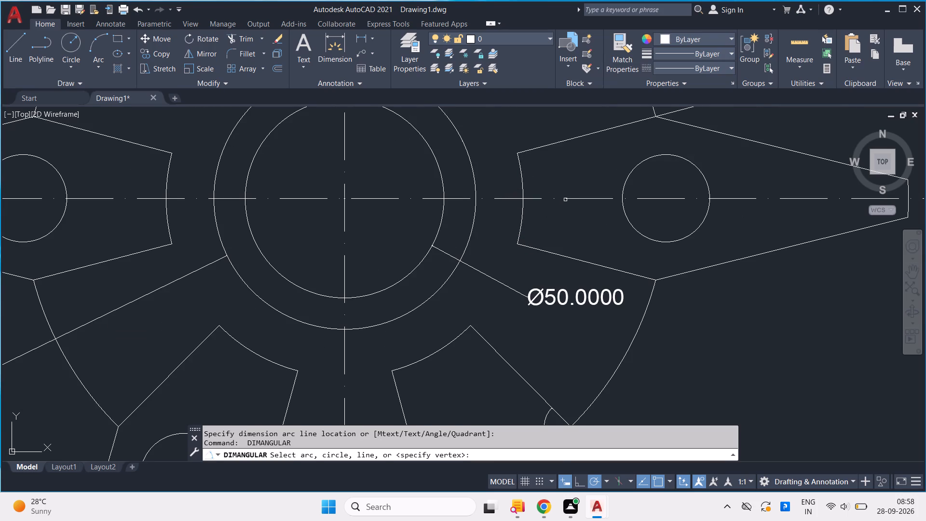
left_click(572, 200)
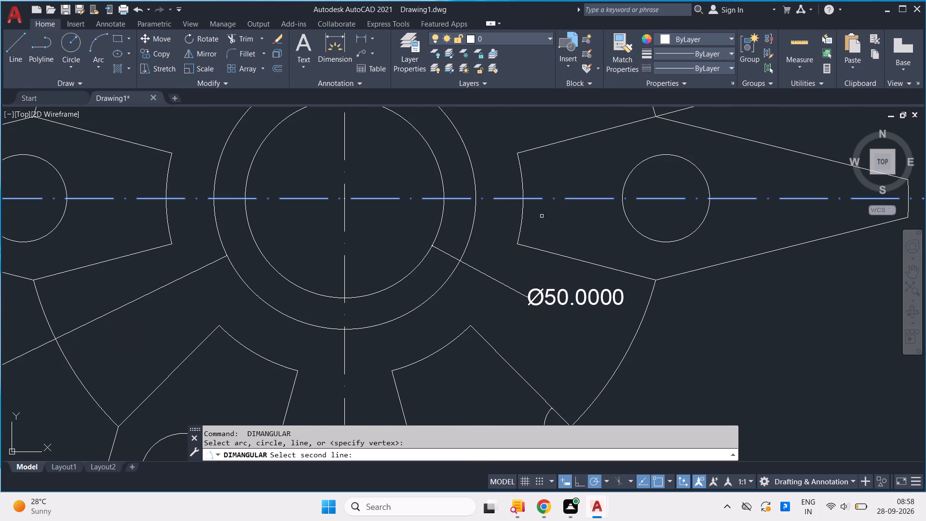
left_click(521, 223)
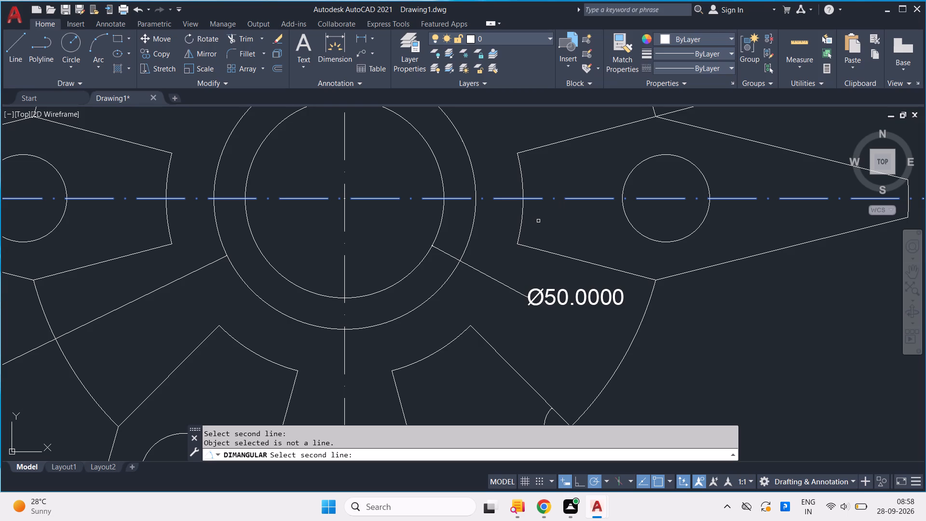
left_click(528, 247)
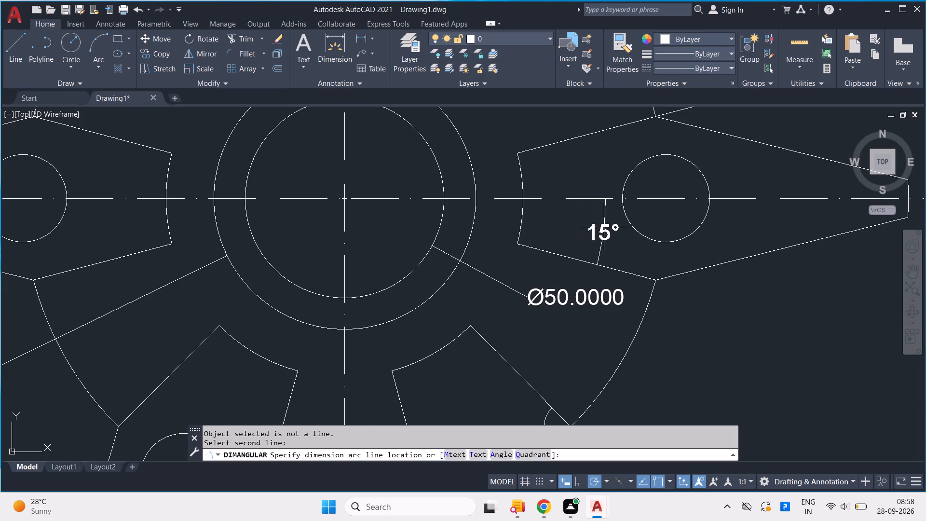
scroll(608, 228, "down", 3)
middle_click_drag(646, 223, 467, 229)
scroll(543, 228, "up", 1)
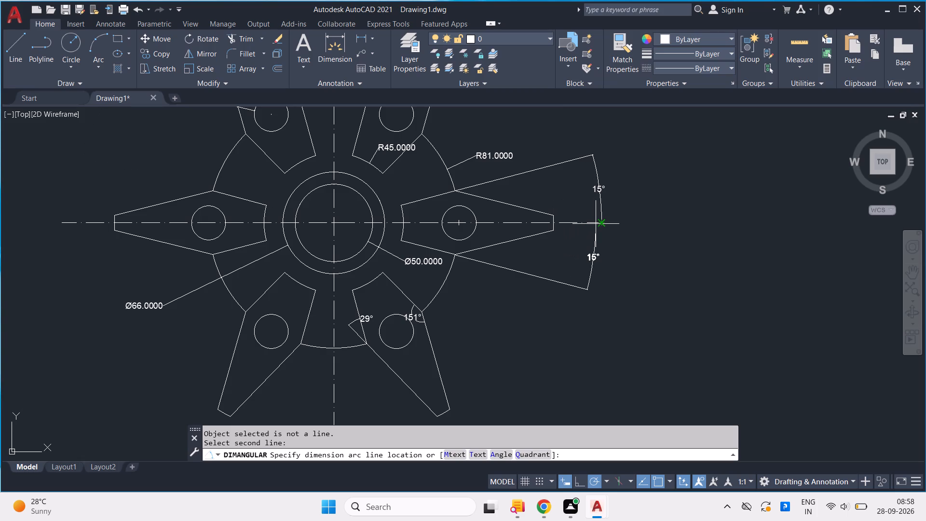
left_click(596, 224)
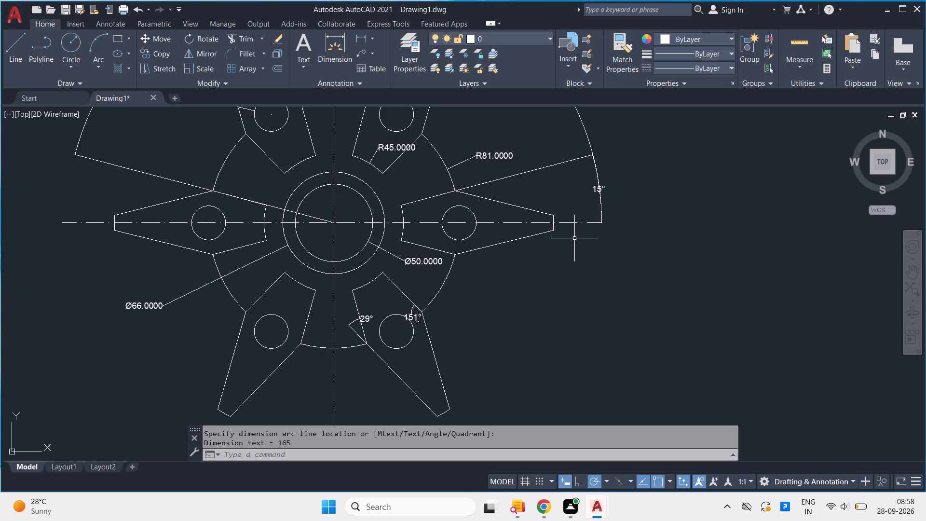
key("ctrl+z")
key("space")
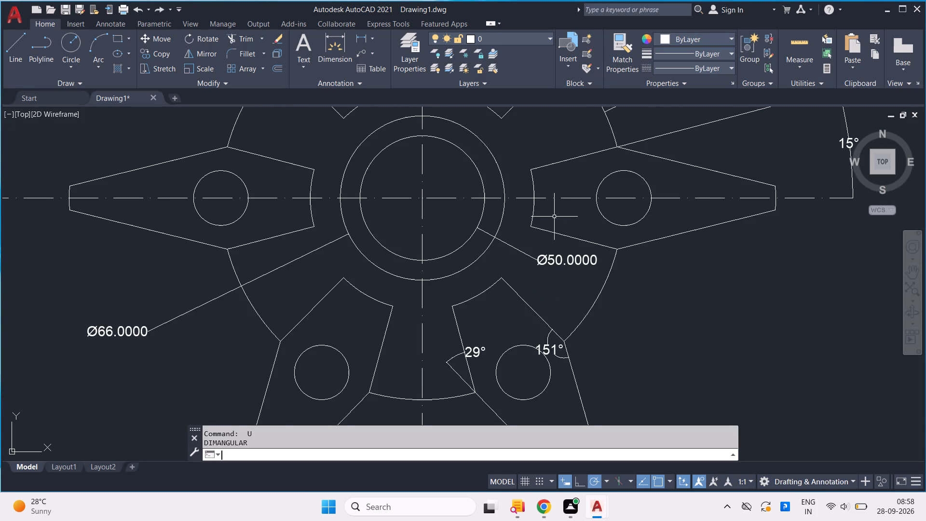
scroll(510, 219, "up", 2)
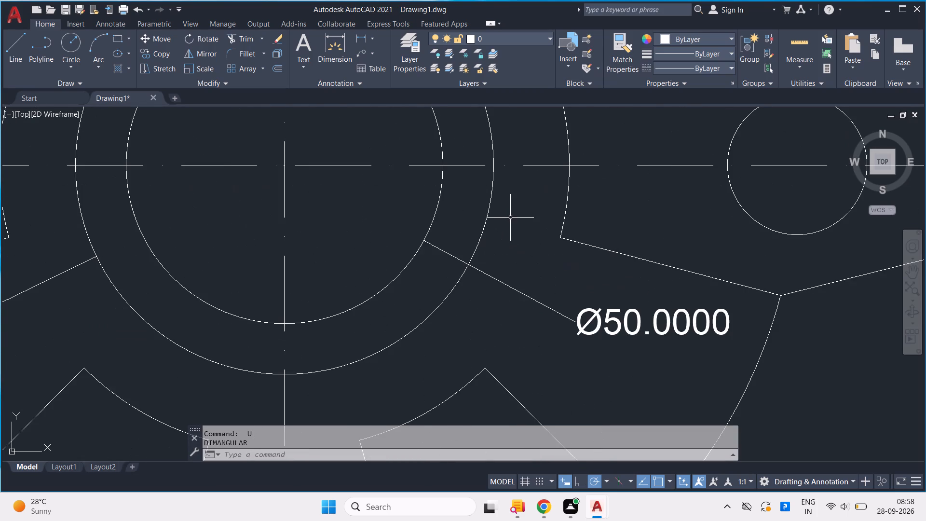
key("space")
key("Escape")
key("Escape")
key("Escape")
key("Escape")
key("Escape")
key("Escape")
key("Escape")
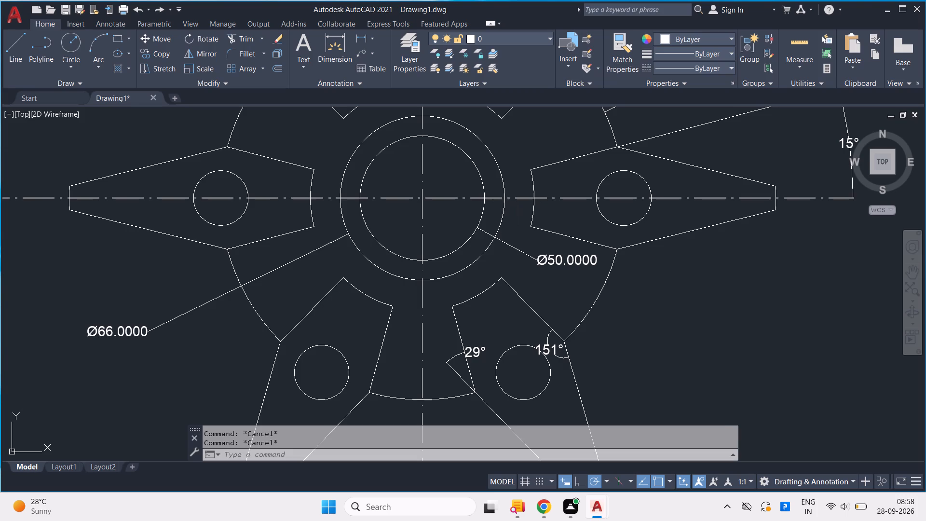
Add an angular dimension between the right blade's lower inner edge and the horizontal centreline, placing its arc beyond the tip below the centreline.
key("d")
type("im")
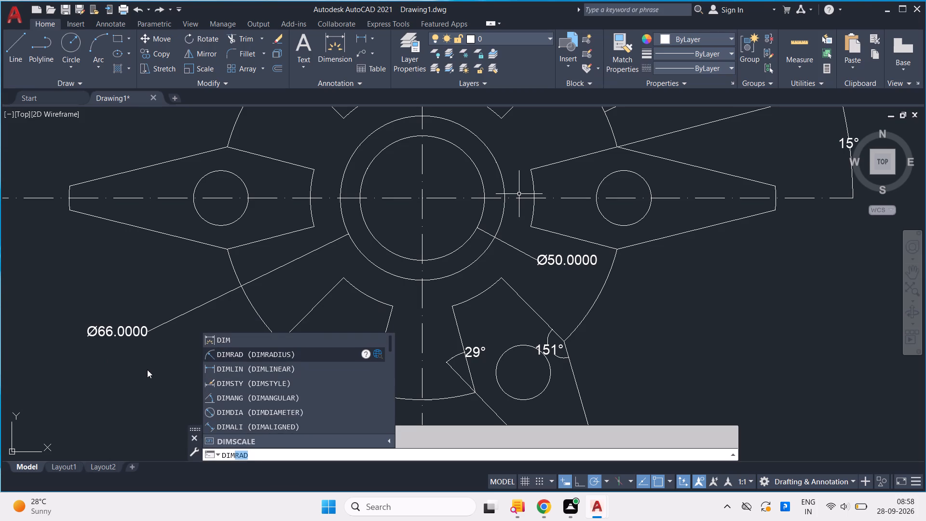
left_click(274, 397)
scroll(586, 280, "up", 2)
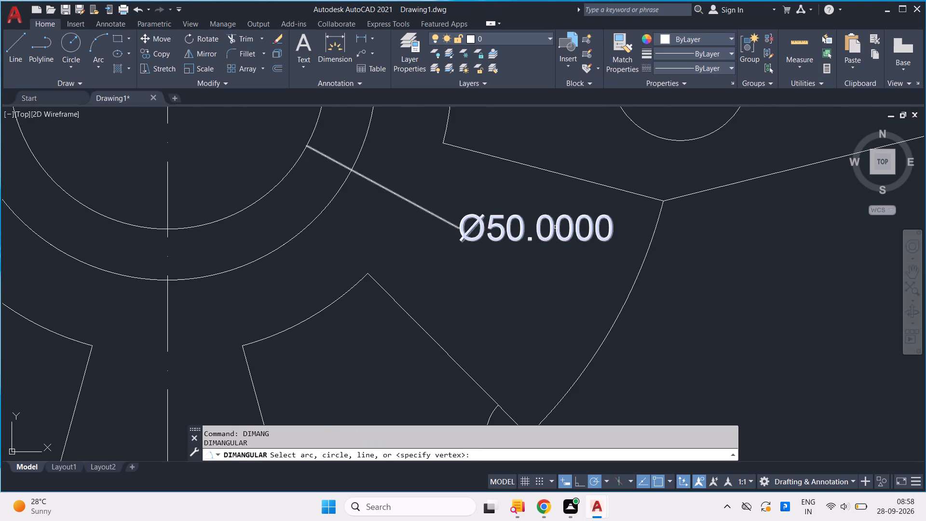
scroll(546, 211, "down", 1)
left_click(514, 176)
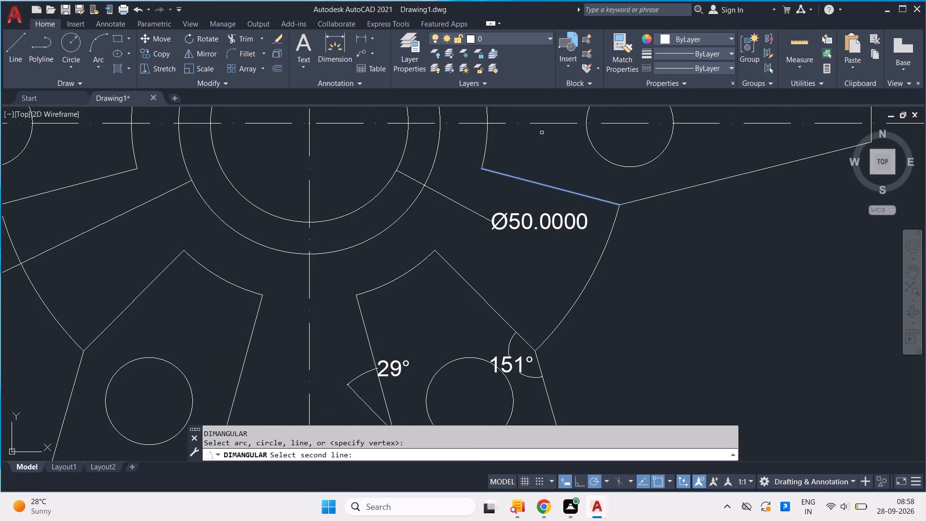
left_click(543, 123)
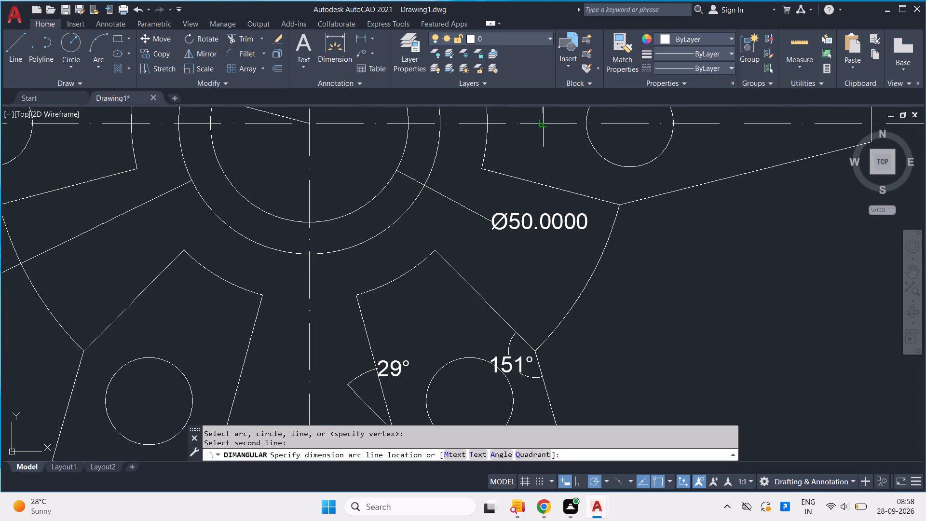
scroll(757, 155, "down", 2)
middle_click_drag(758, 153, 588, 209)
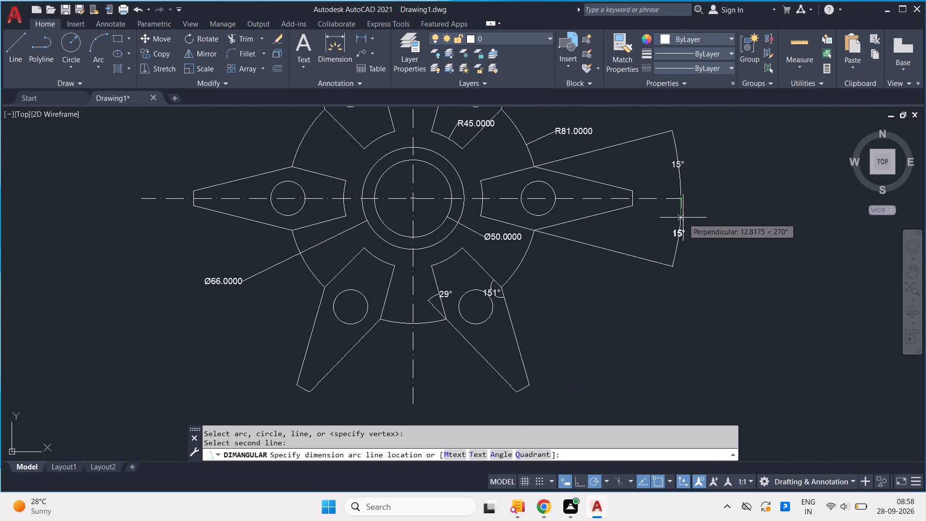
left_click(683, 218)
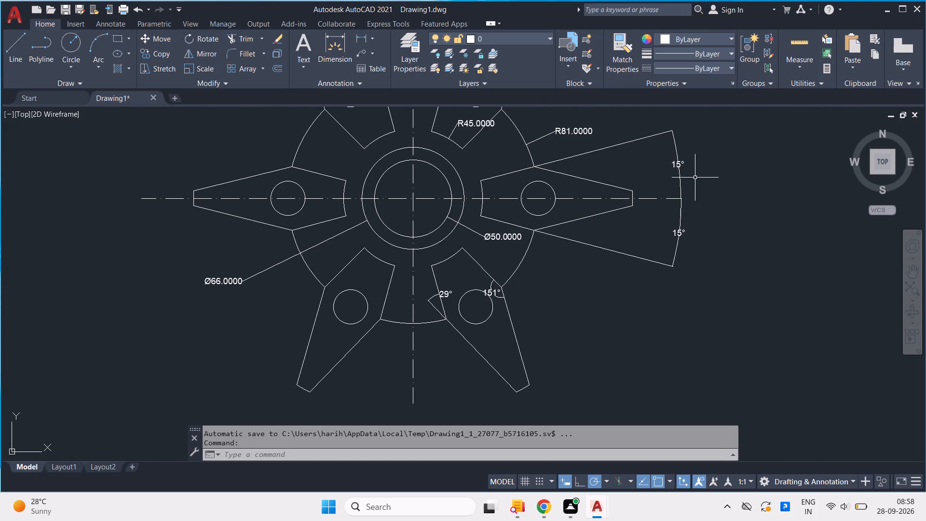
Save the drawing in the Documents folder under the file name Five arm radial hub.
scroll(674, 241, "down", 1)
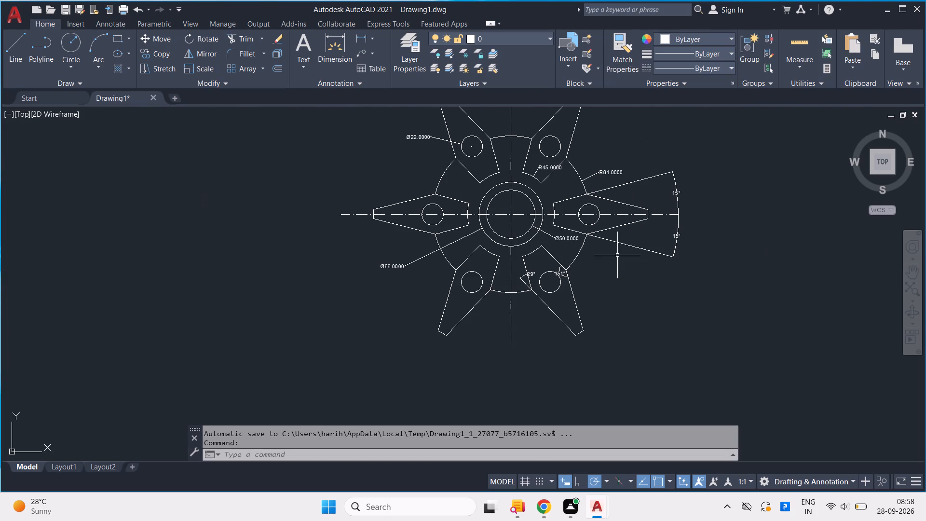
key("ctrl+s")
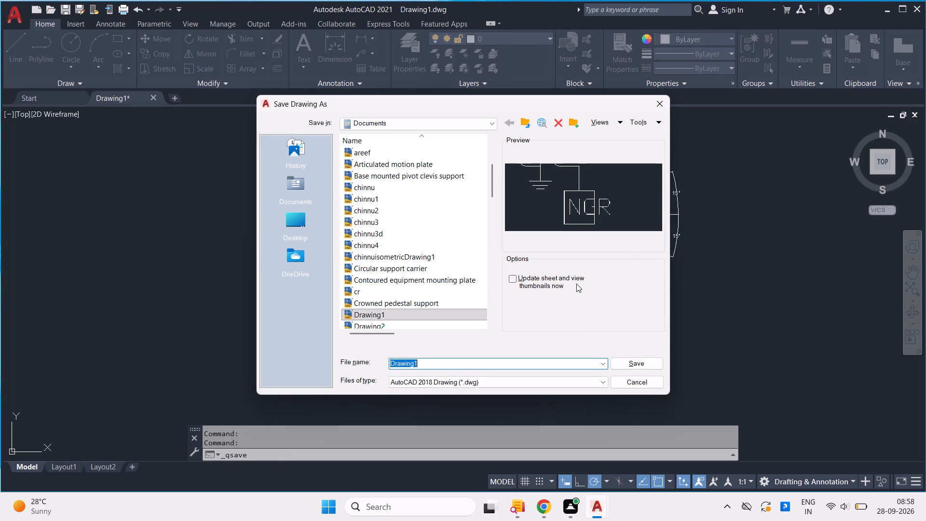
left_click(304, 199)
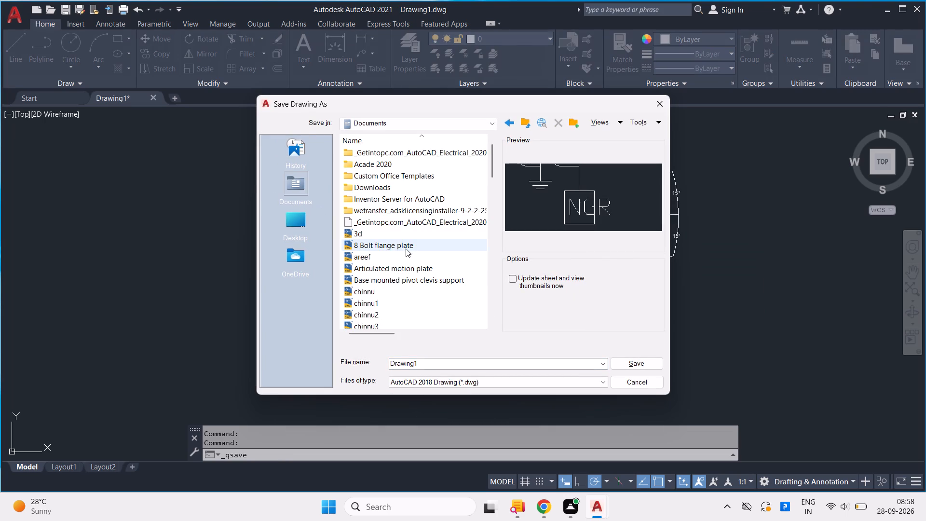
key("BackSpace")
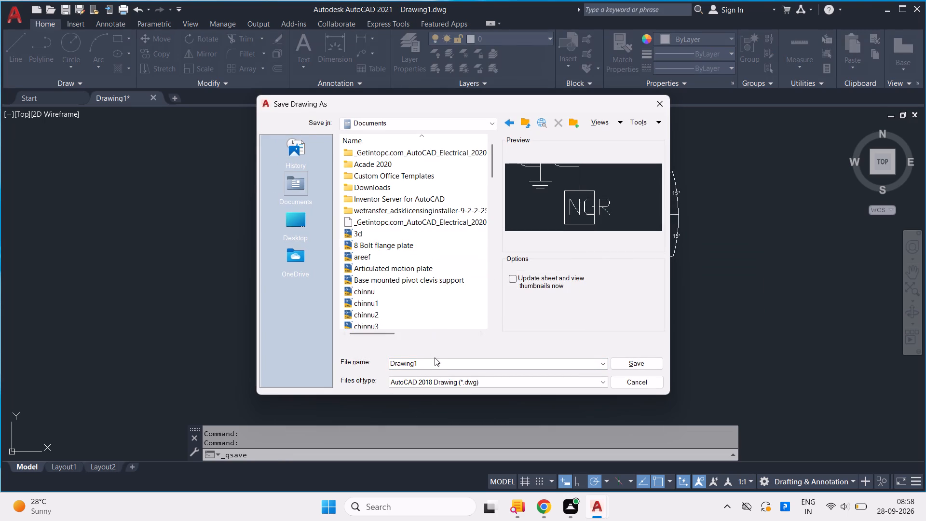
left_click(435, 357)
left_click(434, 365)
key("BackSpace")
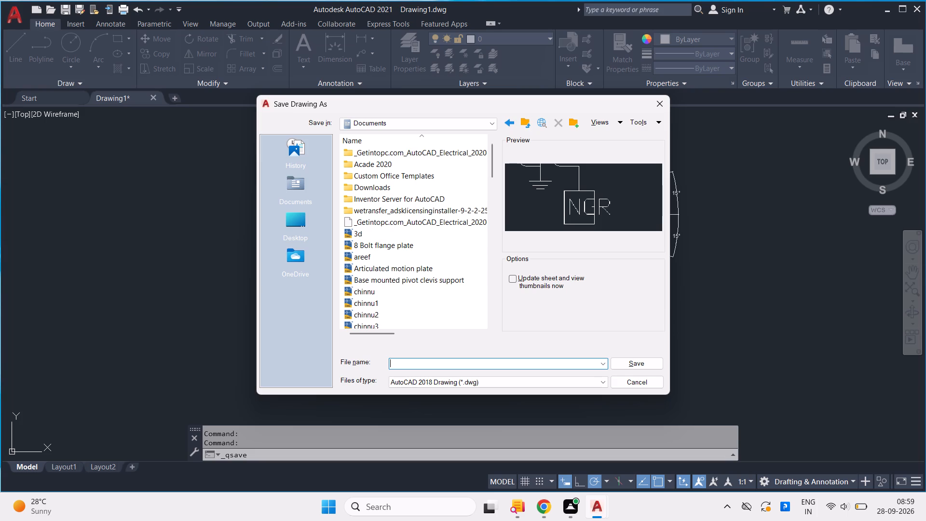
type("Five")
key("space")
type("arm")
key("space")
type("radial")
key("space")
type("hub")
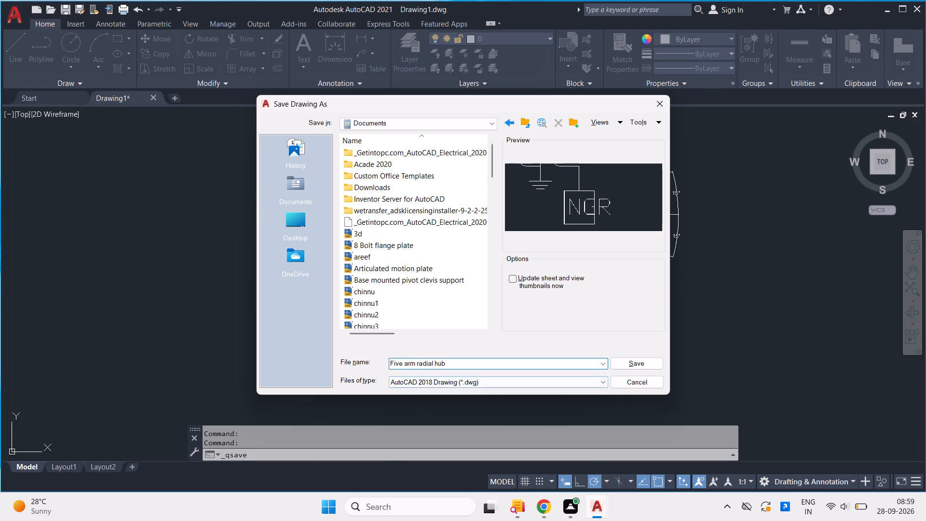
left_click(635, 362)
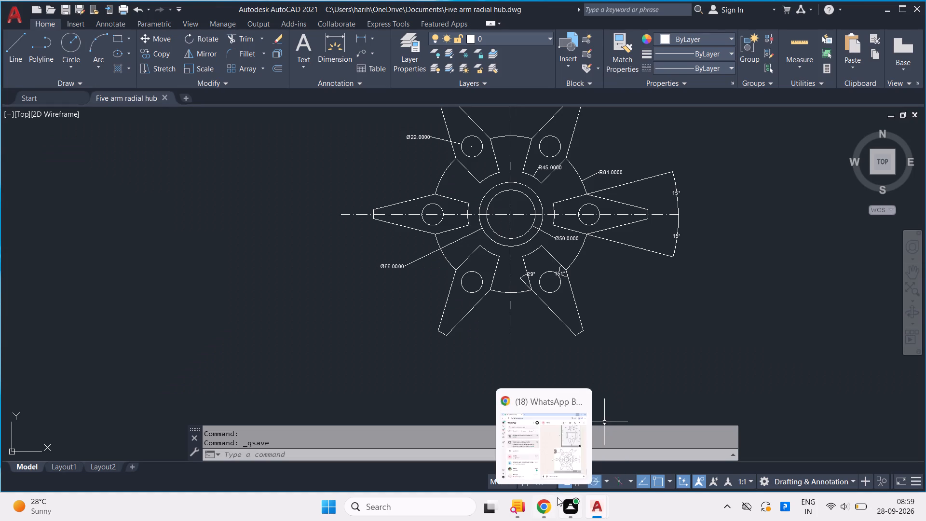
Turn off log file recording with the LOGFILEOFF command.
left_click(231, 460)
key("l")
key("o")
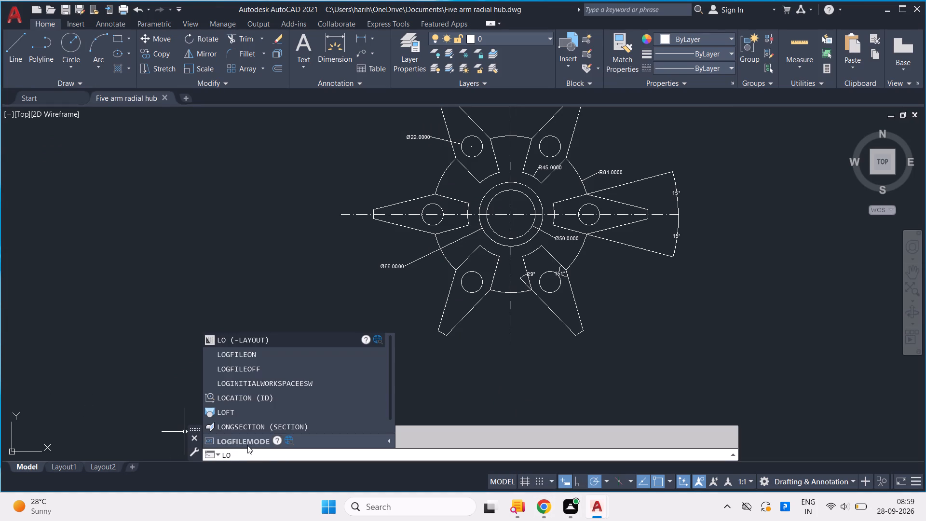
left_click(293, 373)
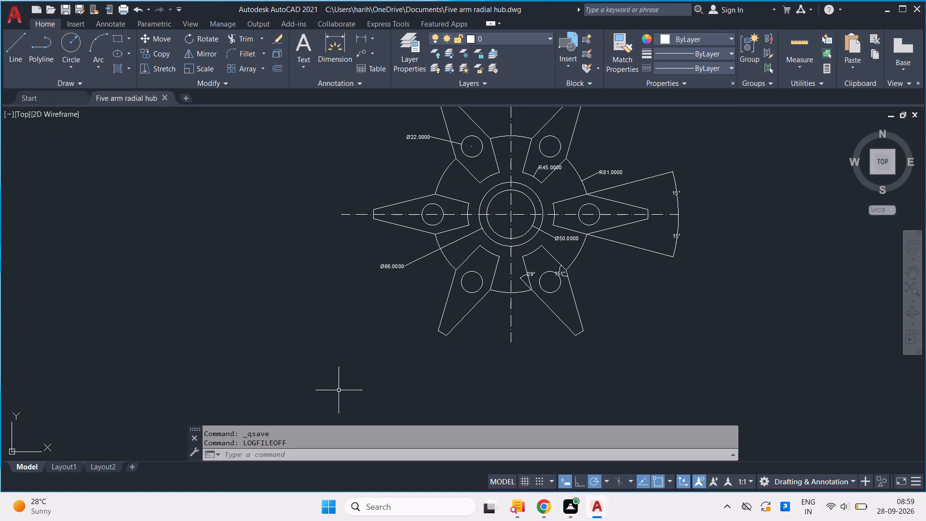